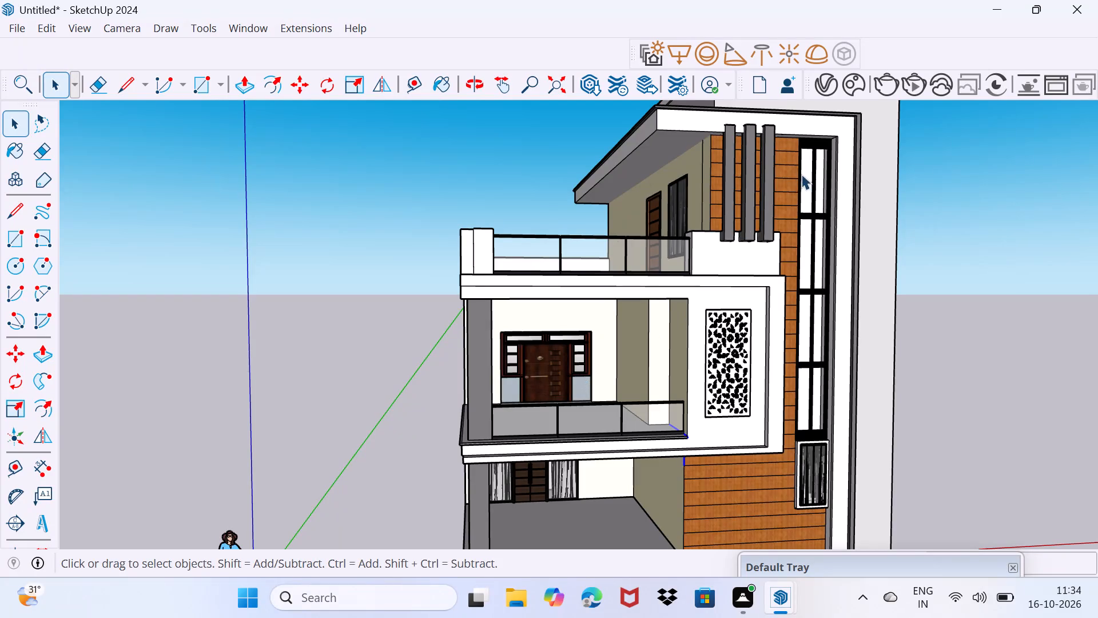
# Import the downloaded Tlon Light 950 Ceiling 152 008 asset from the Chaos Cosmos library into the model.
pyautogui.click(823, 81)
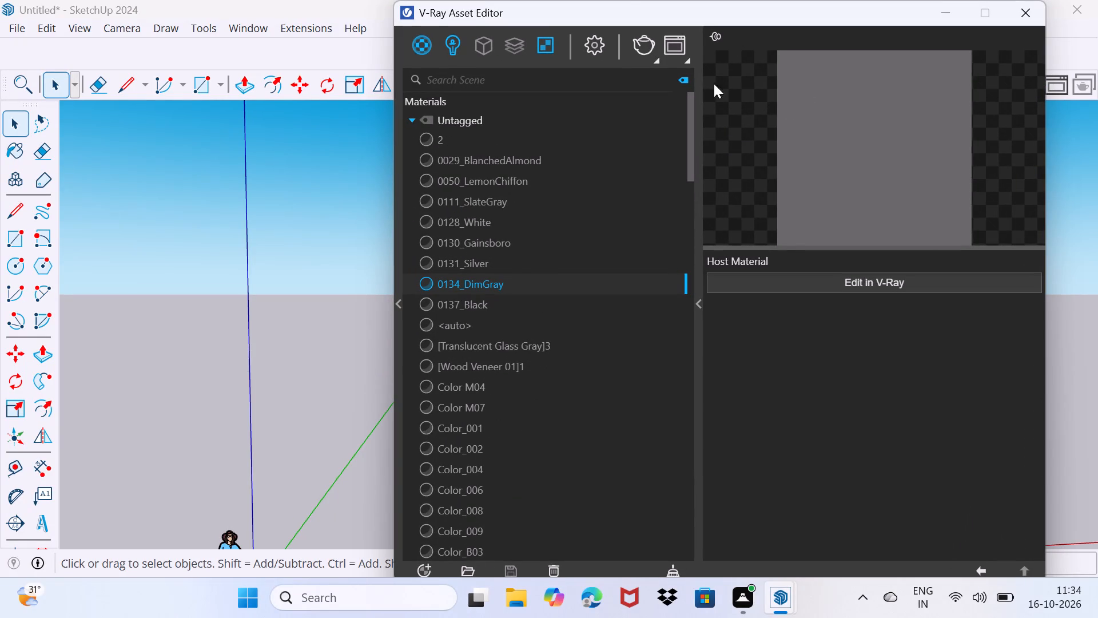
pyautogui.click(399, 310)
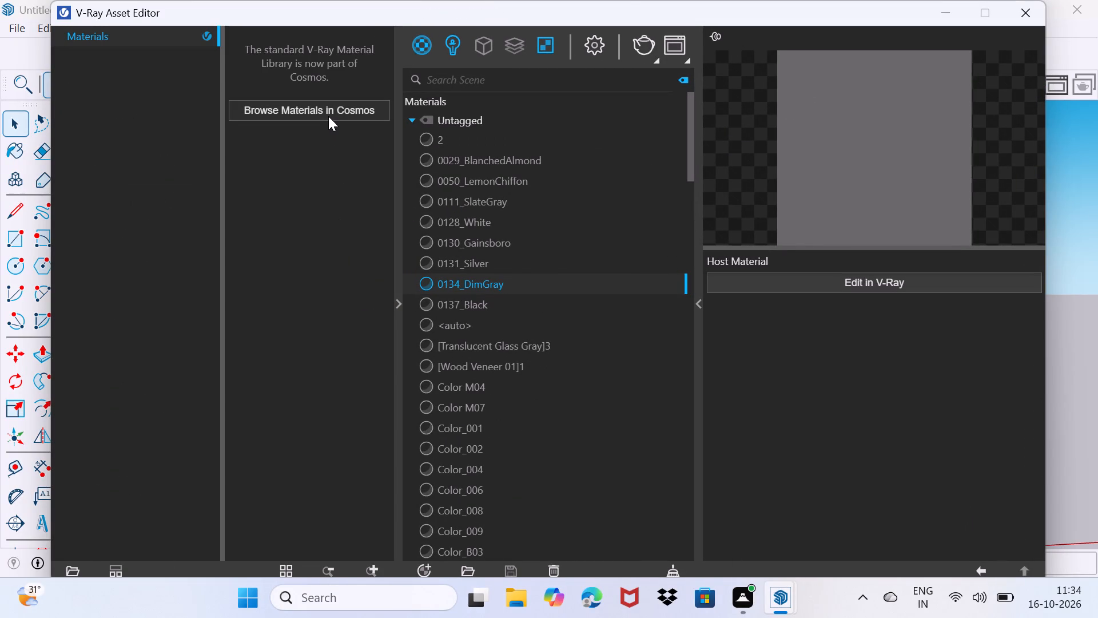
pyautogui.click(325, 110)
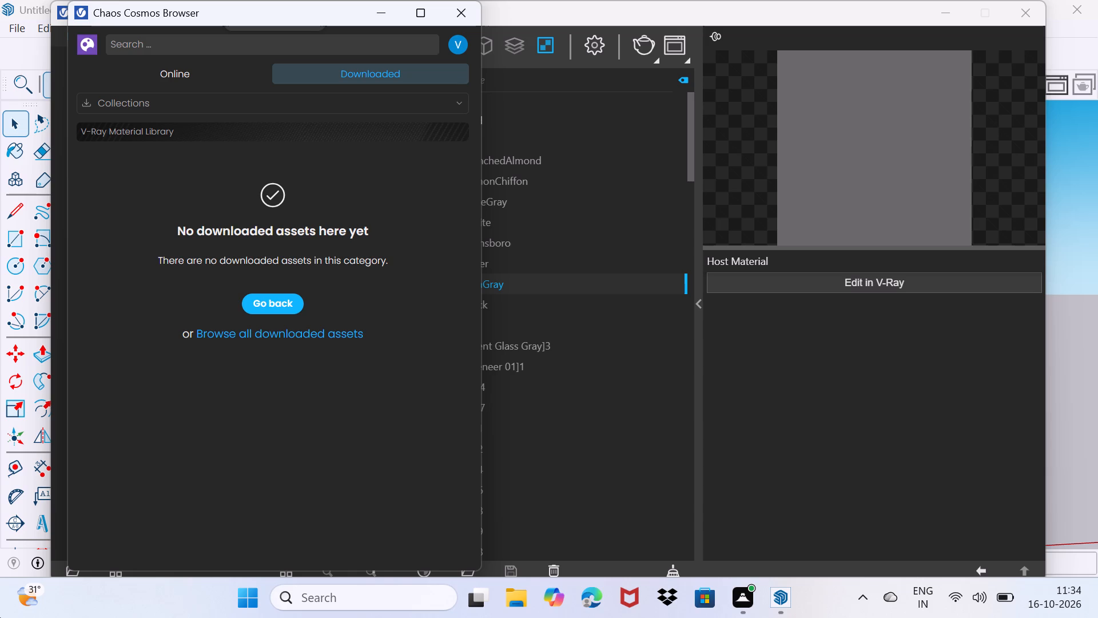
pyautogui.click(245, 332)
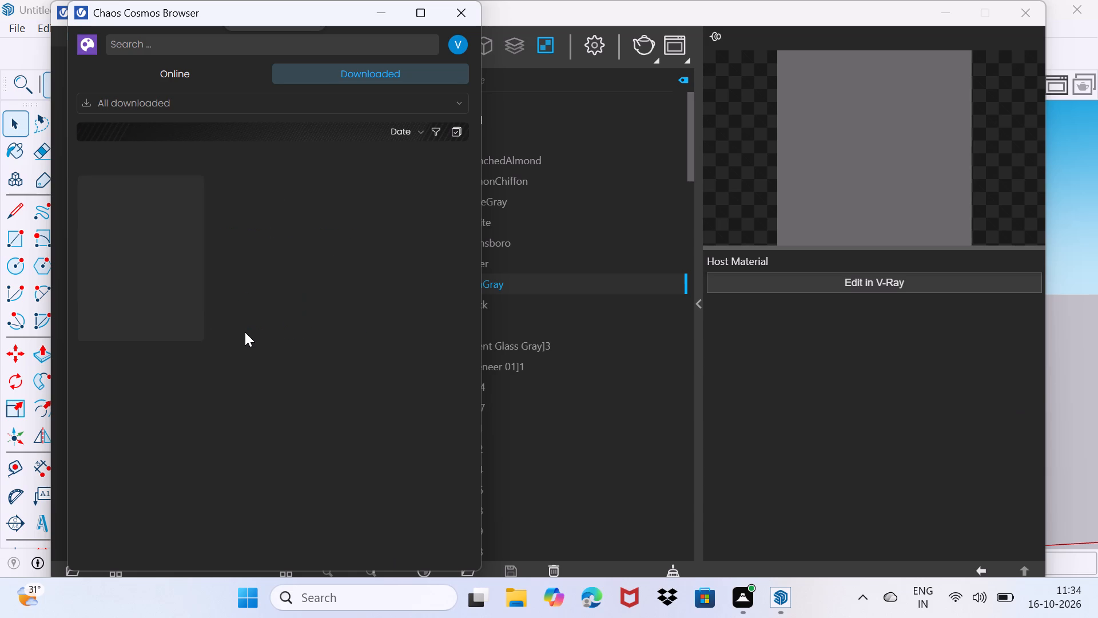
pyautogui.scroll(-5, 268, 336)
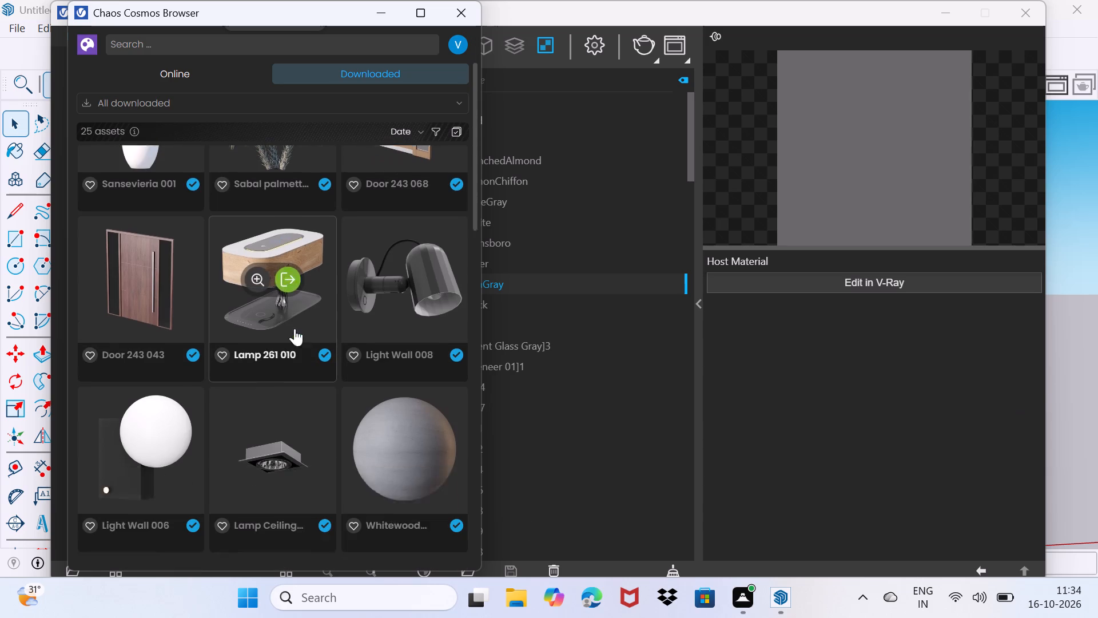
pyautogui.scroll(-2, 295, 328)
pyautogui.scroll(2, 295, 328)
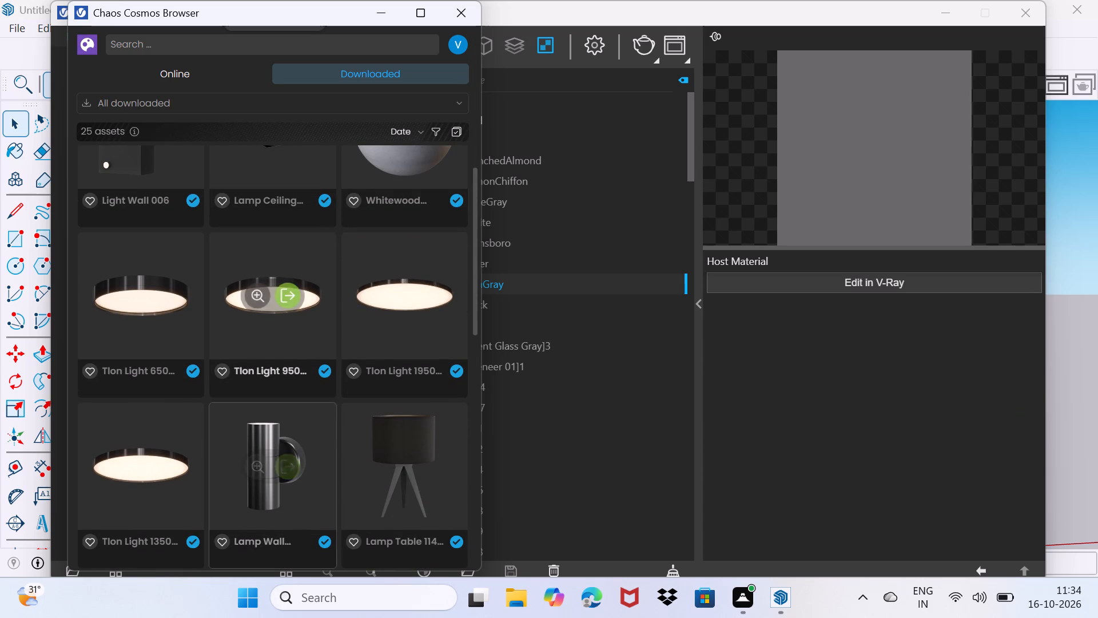
pyautogui.click(292, 298)
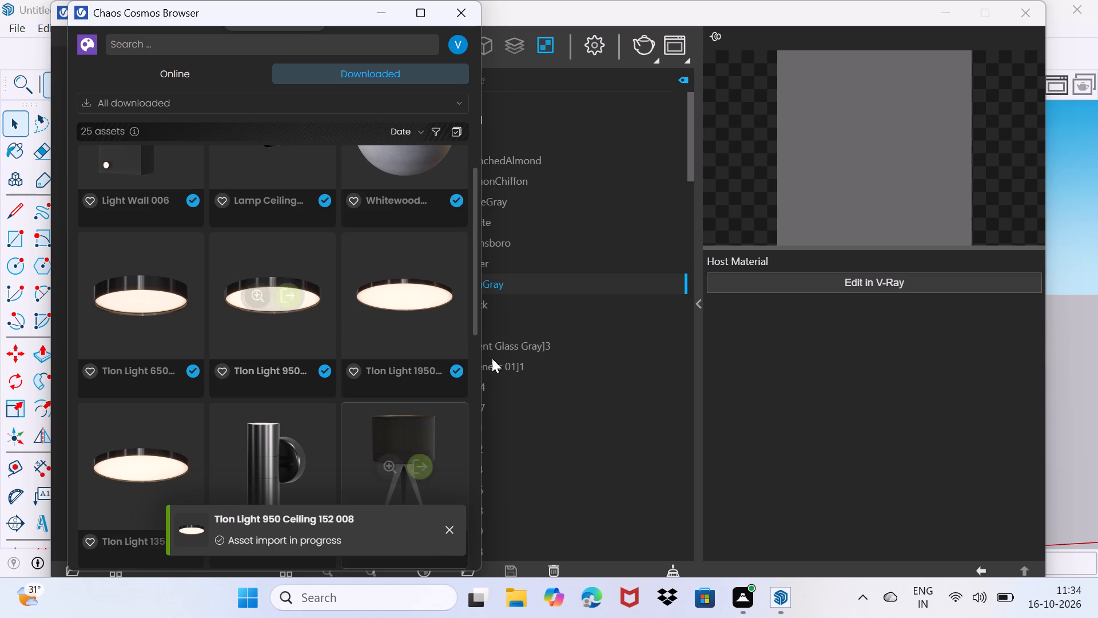
pyautogui.click(940, 18)
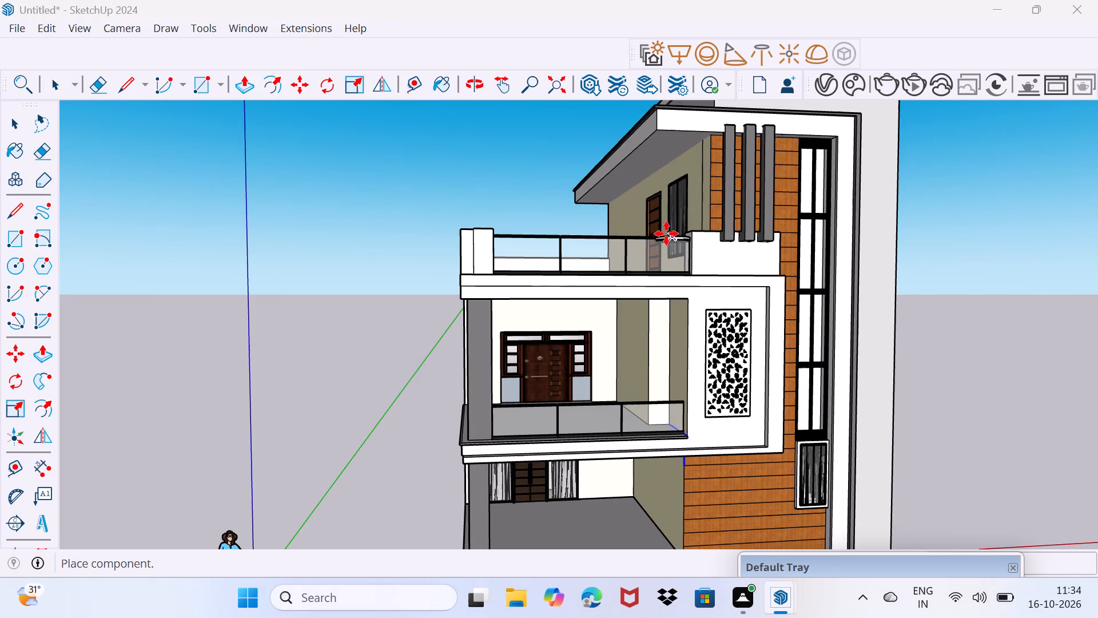
# Place the round ceiling light on the underside of the top-floor roof overhang, above the balcony window.
pyautogui.scroll(5, 643, 213)
pyautogui.moveTo(639, 197); pyautogui.dragTo(586, 292, button='middle')
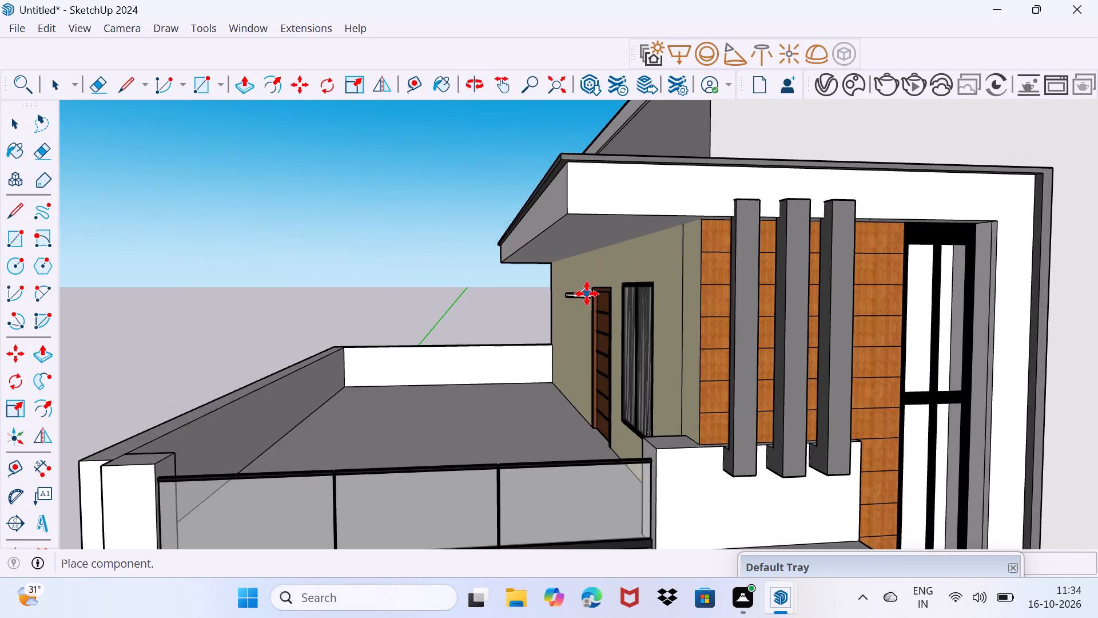
pyautogui.moveTo(595, 292); pyautogui.dragTo(778, 225, button='middle')
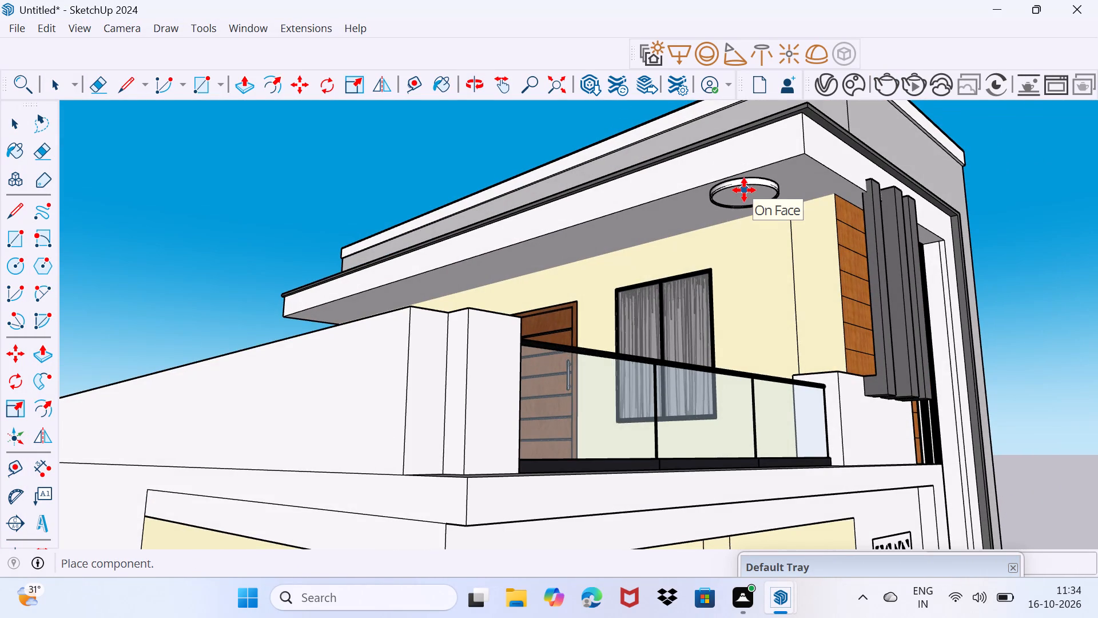
pyautogui.scroll(8, 744, 190)
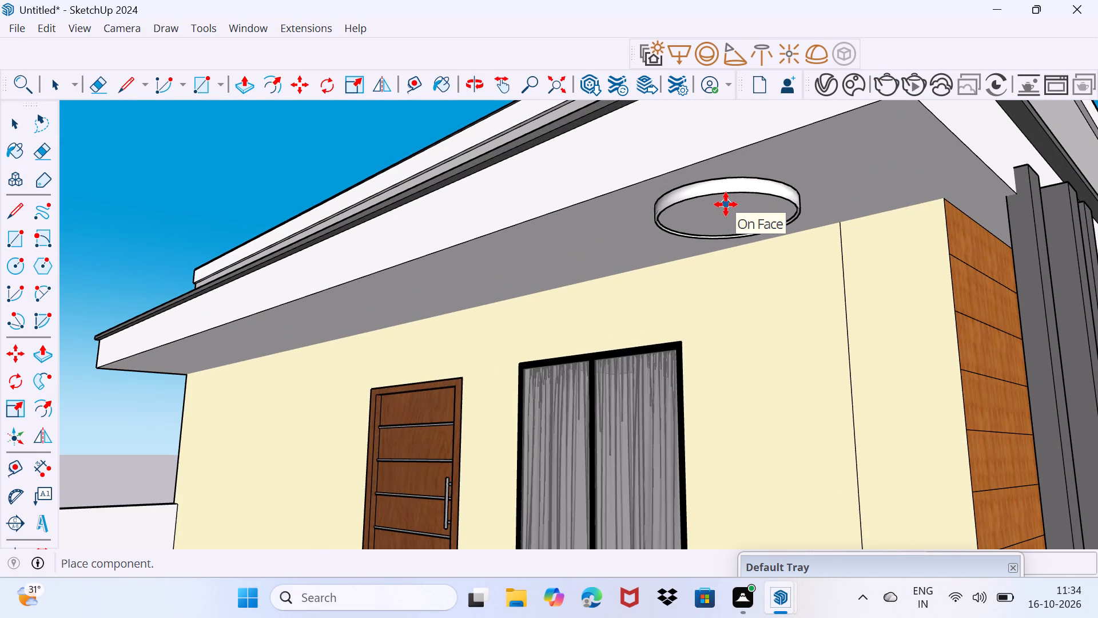
pyautogui.click(726, 204)
pyautogui.press('space')
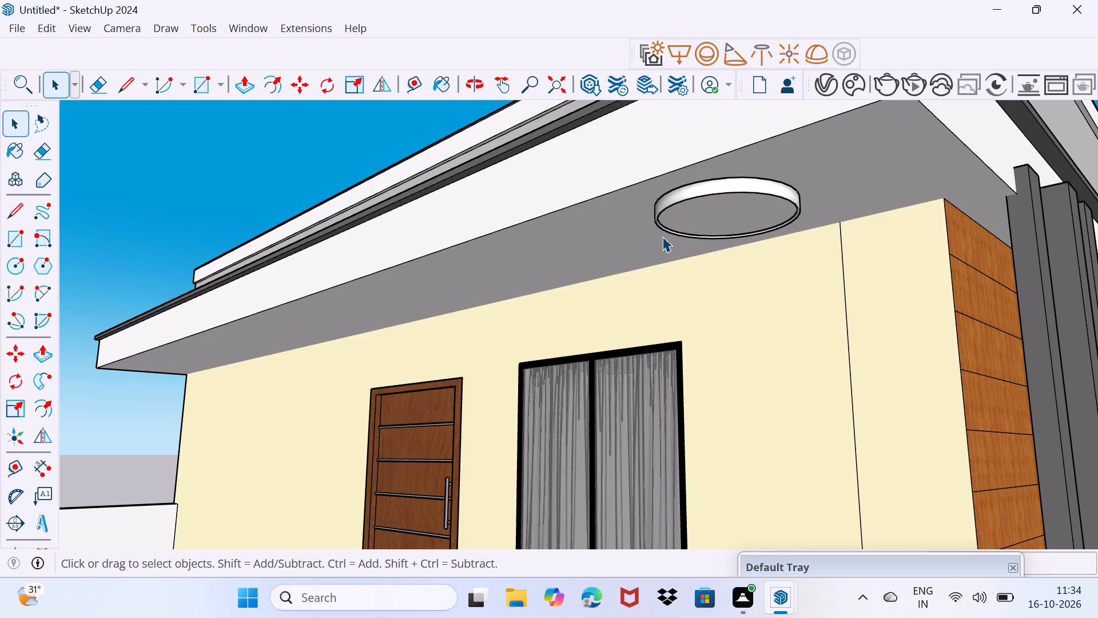
# Scale the placed ceiling light down uniformly to a small downlight on the roof soffit.
pyautogui.click(694, 215)
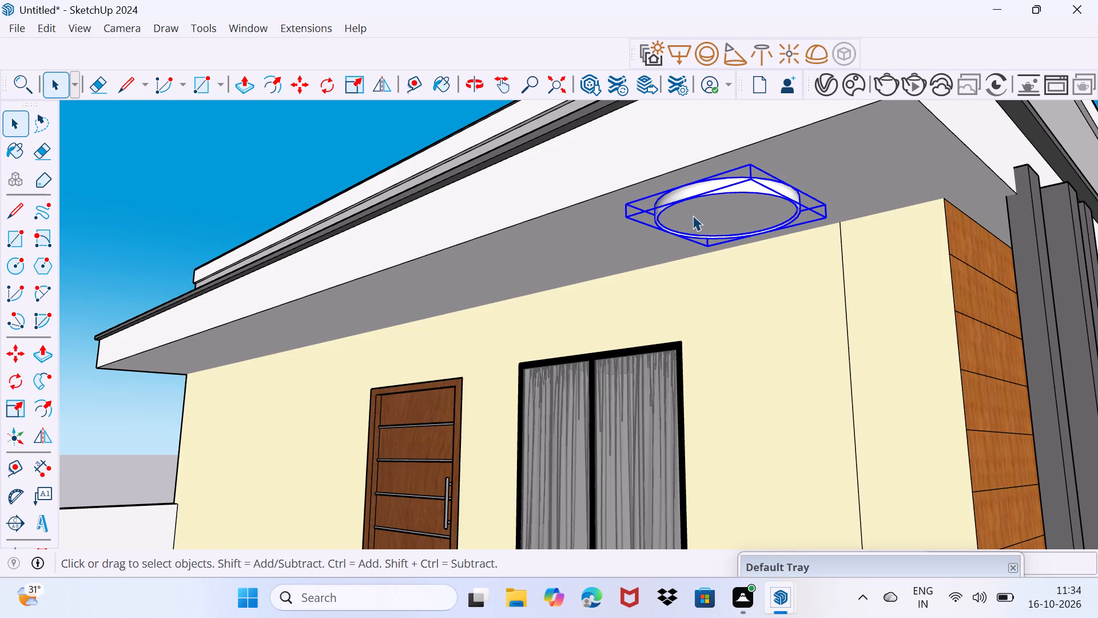
pyautogui.press('s')
pyautogui.moveTo(626, 220); pyautogui.dragTo(713, 217)
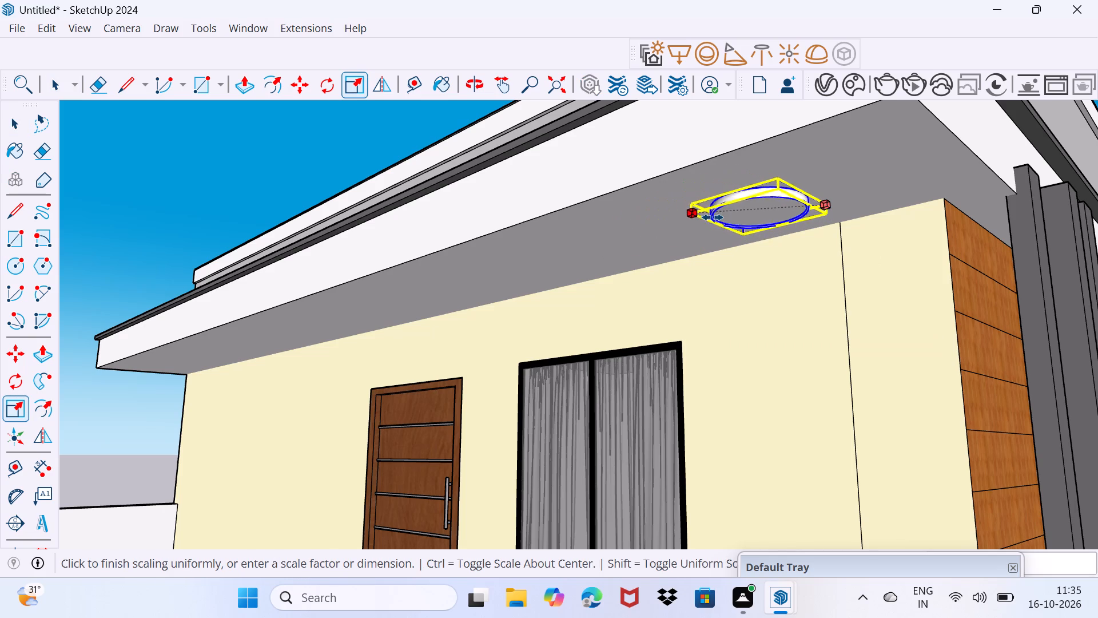
pyautogui.moveTo(713, 217); pyautogui.dragTo(737, 215)
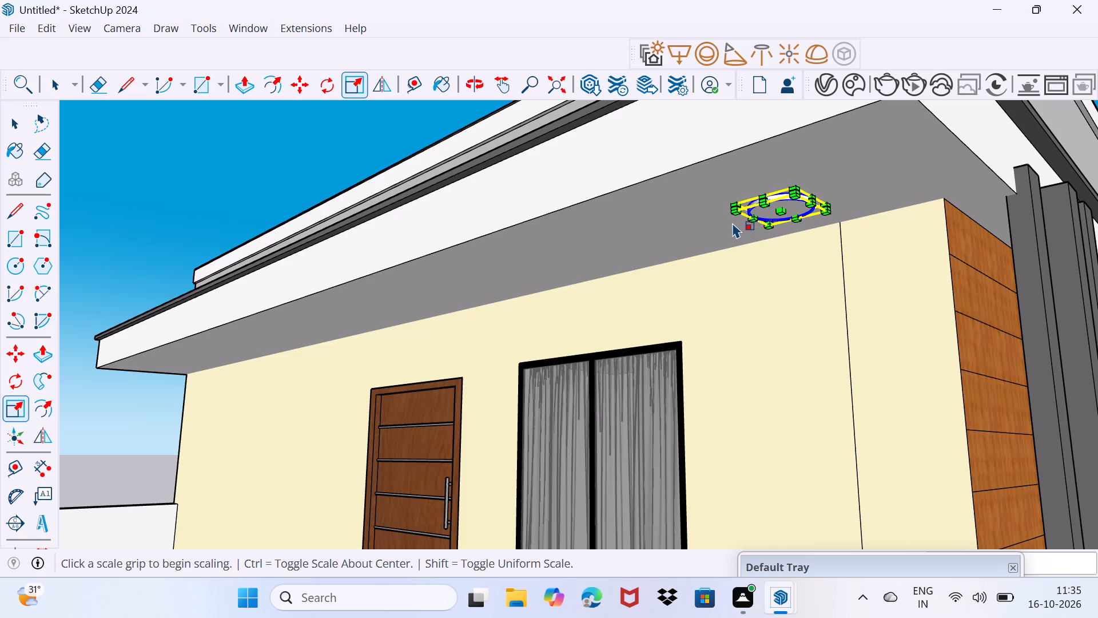
pyautogui.scroll(2, 731, 218)
pyautogui.moveTo(744, 205); pyautogui.dragTo(620, 224, button='middle')
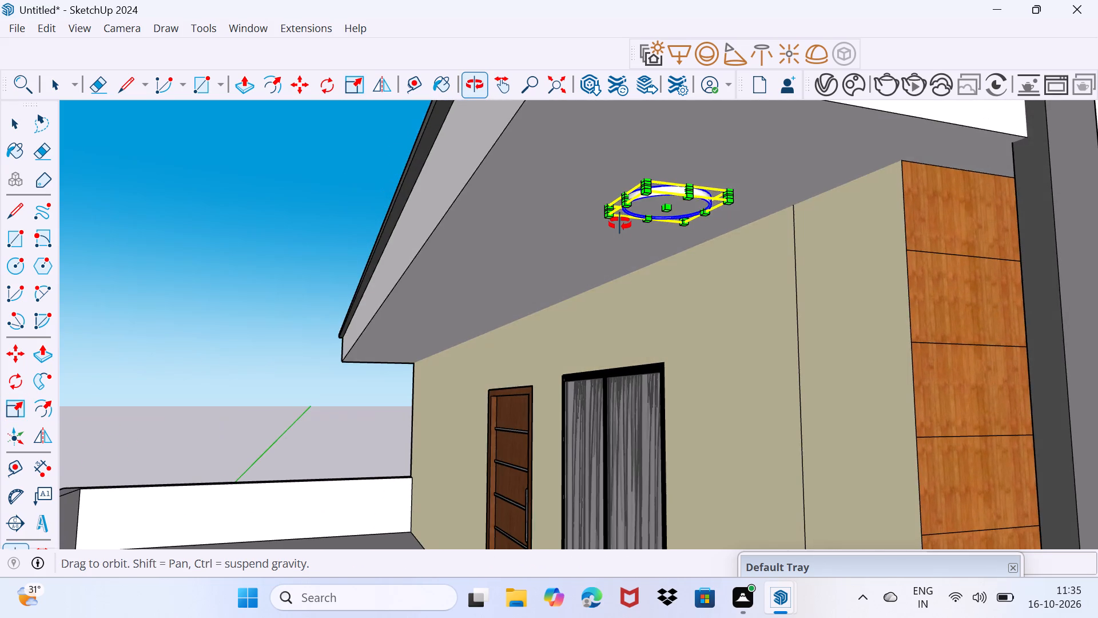
pyautogui.moveTo(620, 224); pyautogui.dragTo(646, 309, button='middle')
pyautogui.moveTo(654, 329); pyautogui.dragTo(677, 262, button='middle')
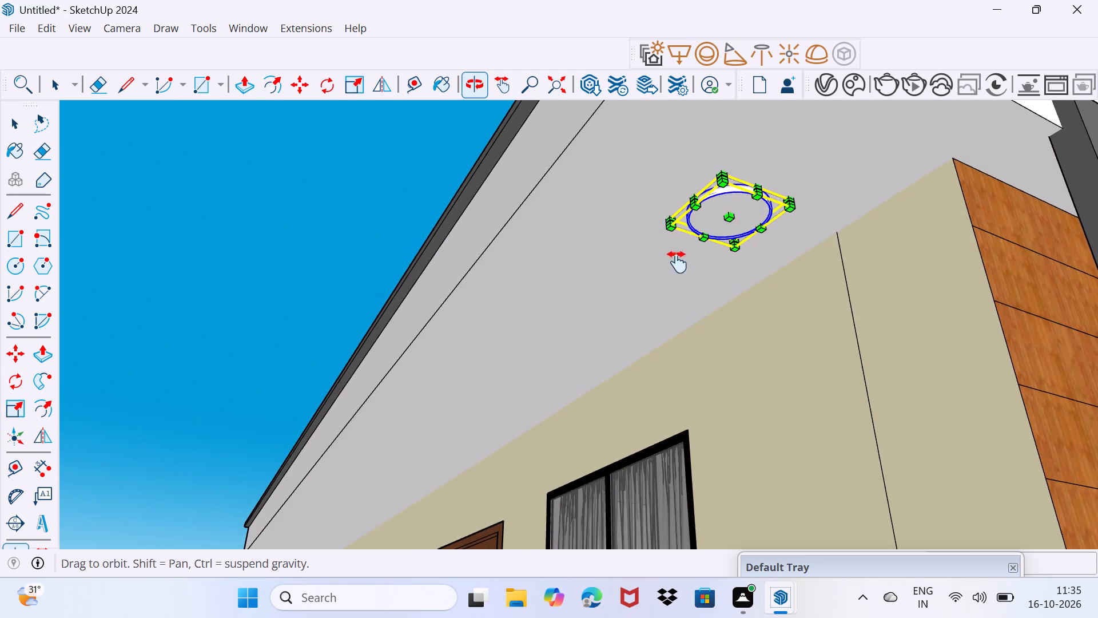
pyautogui.moveTo(677, 262); pyautogui.dragTo(645, 334, button='middle')
pyautogui.moveTo(663, 362); pyautogui.dragTo(682, 314, button='middle')
pyautogui.press('s')
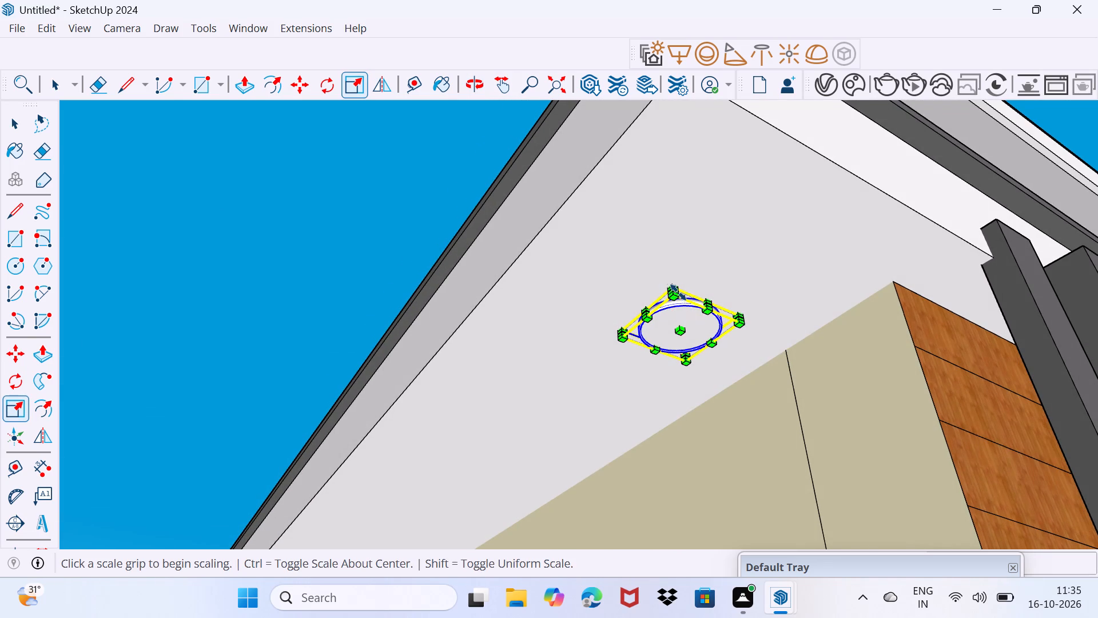
pyautogui.moveTo(671, 290); pyautogui.dragTo(677, 314)
pyautogui.moveTo(677, 314); pyautogui.dragTo(679, 332)
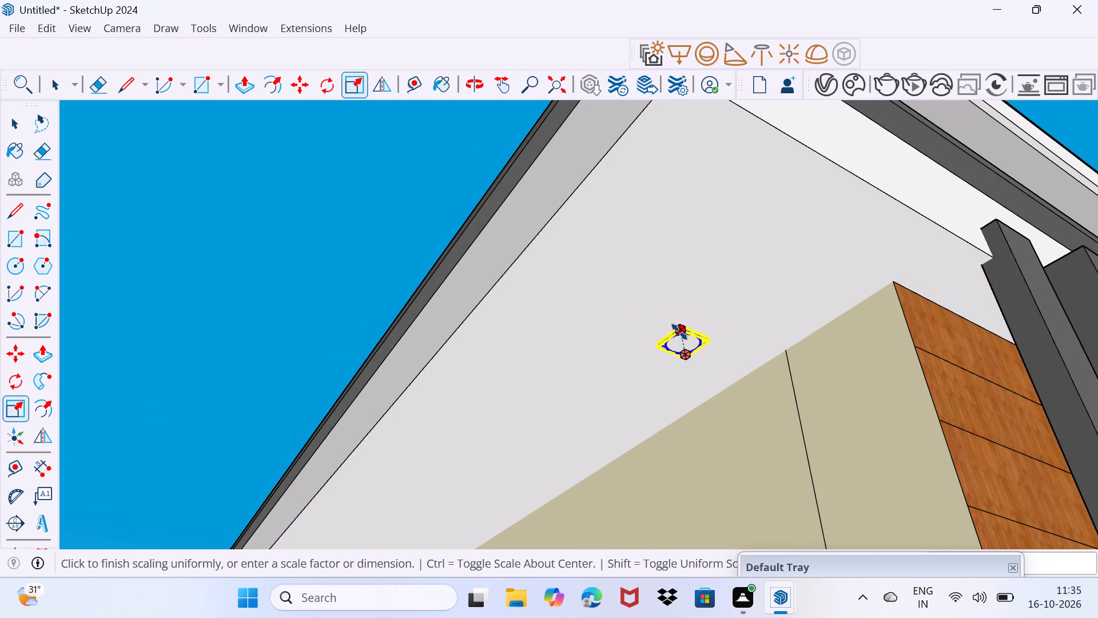
pyautogui.moveTo(679, 332); pyautogui.dragTo(679, 332)
# Move the small light along the soffit, away from the wall and closer to the overhang's front corner.
pyautogui.moveTo(676, 335); pyautogui.dragTo(520, 423, button='middle')
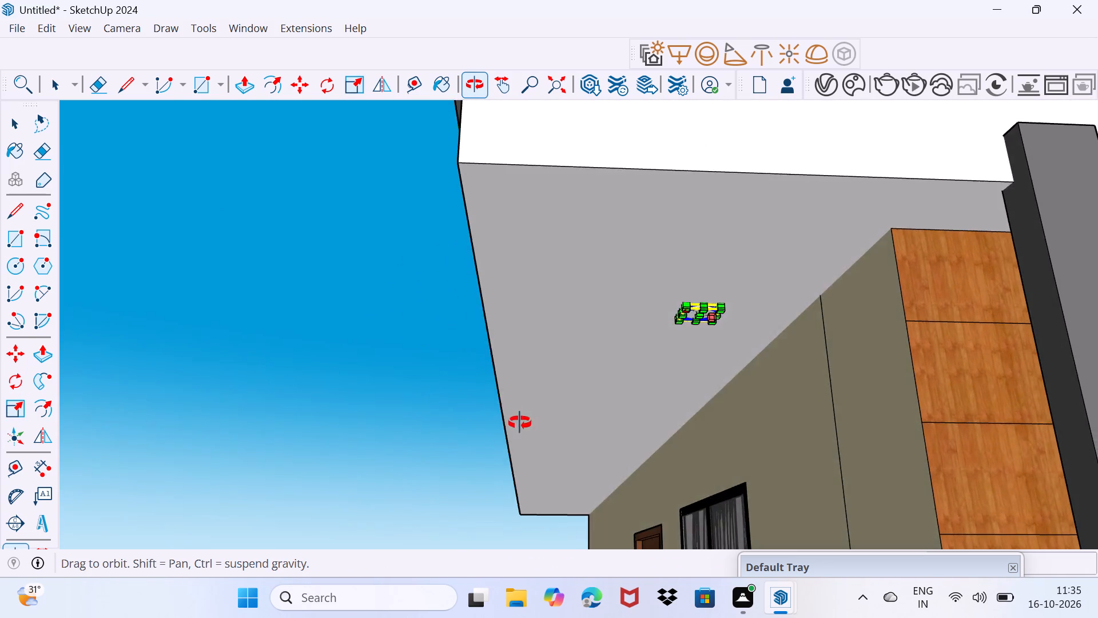
pyautogui.moveTo(520, 423); pyautogui.dragTo(594, 364, button='middle')
pyautogui.moveTo(790, 273); pyautogui.dragTo(759, 330, button='middle')
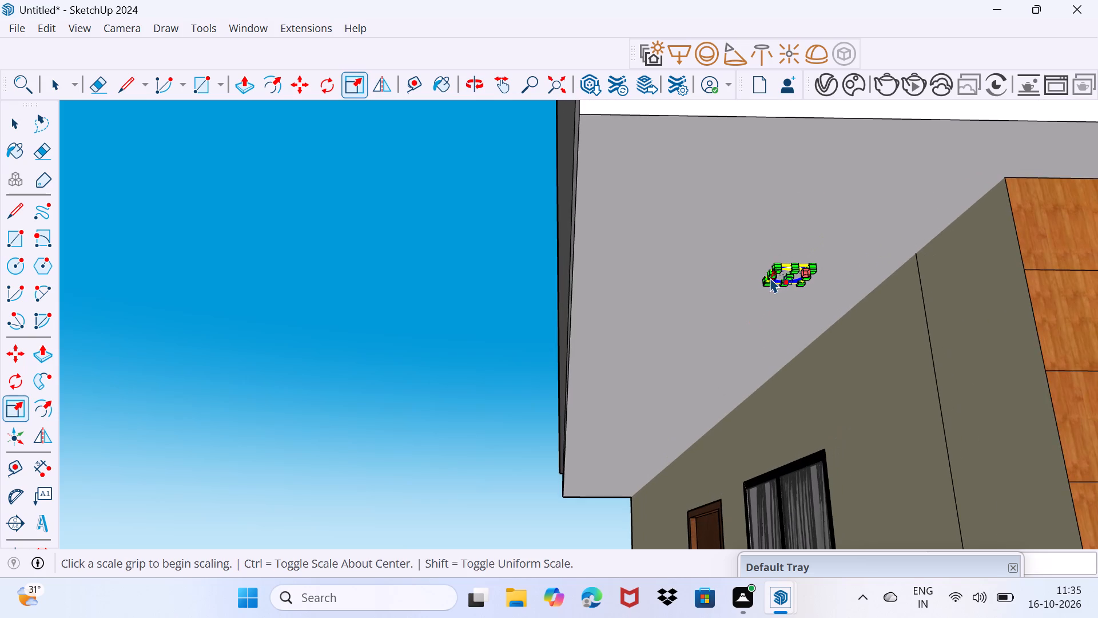
pyautogui.scroll(2, 773, 275)
pyautogui.moveTo(773, 274); pyautogui.dragTo(755, 302, button='middle')
pyautogui.press('m')
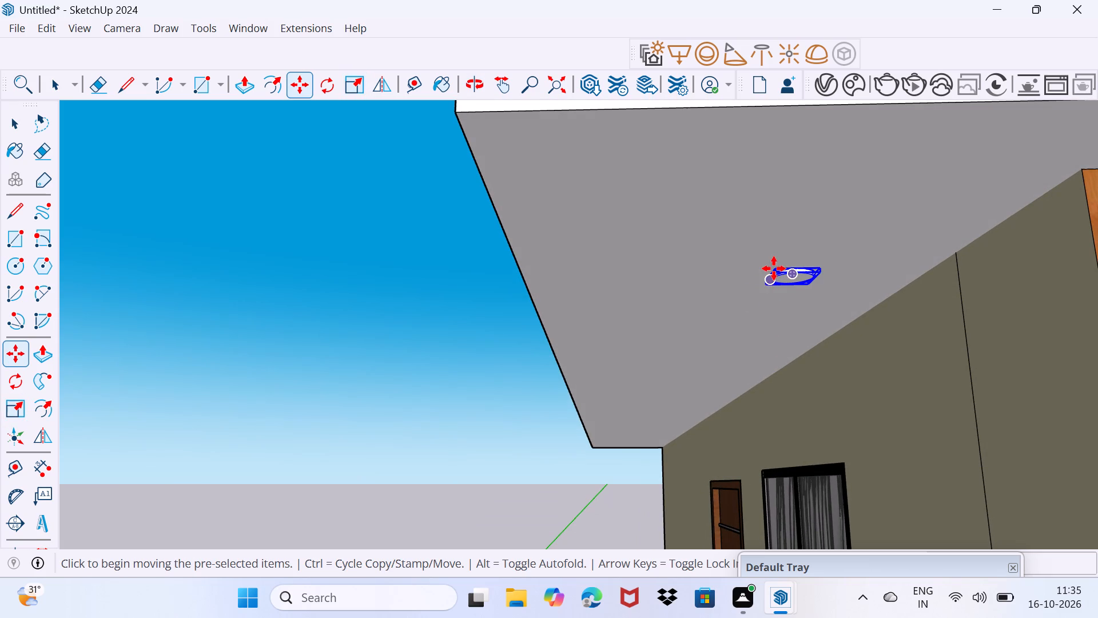
pyautogui.click(775, 262)
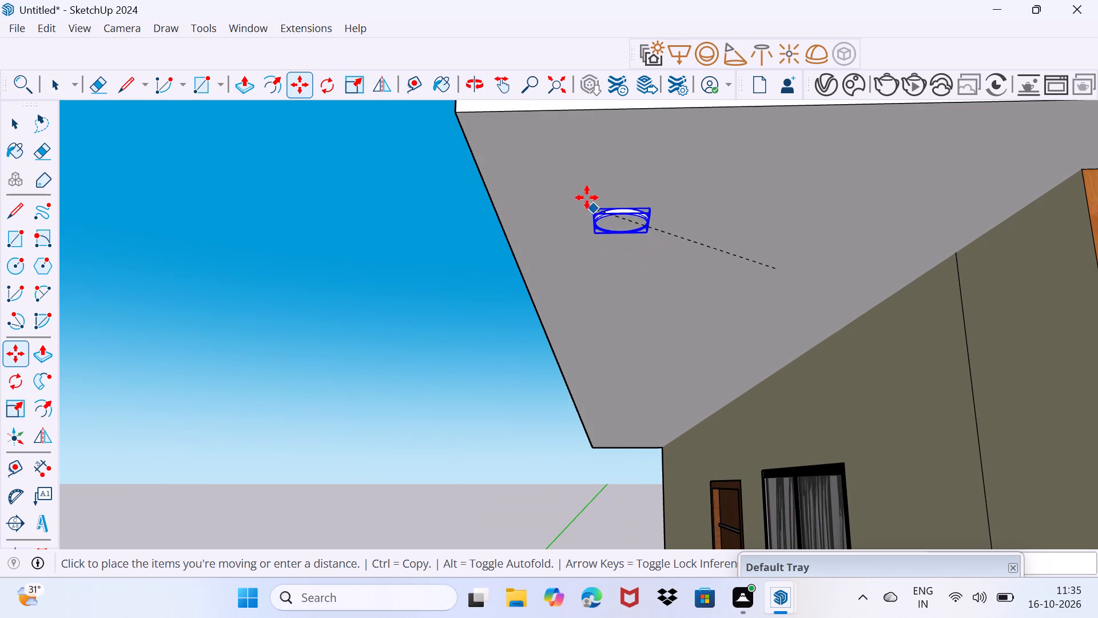
pyautogui.click(575, 179)
# Copy the ceiling light in a straight line along the green axis to the far end of the roof soffit.
pyautogui.moveTo(603, 227); pyautogui.dragTo(724, 238, button='middle')
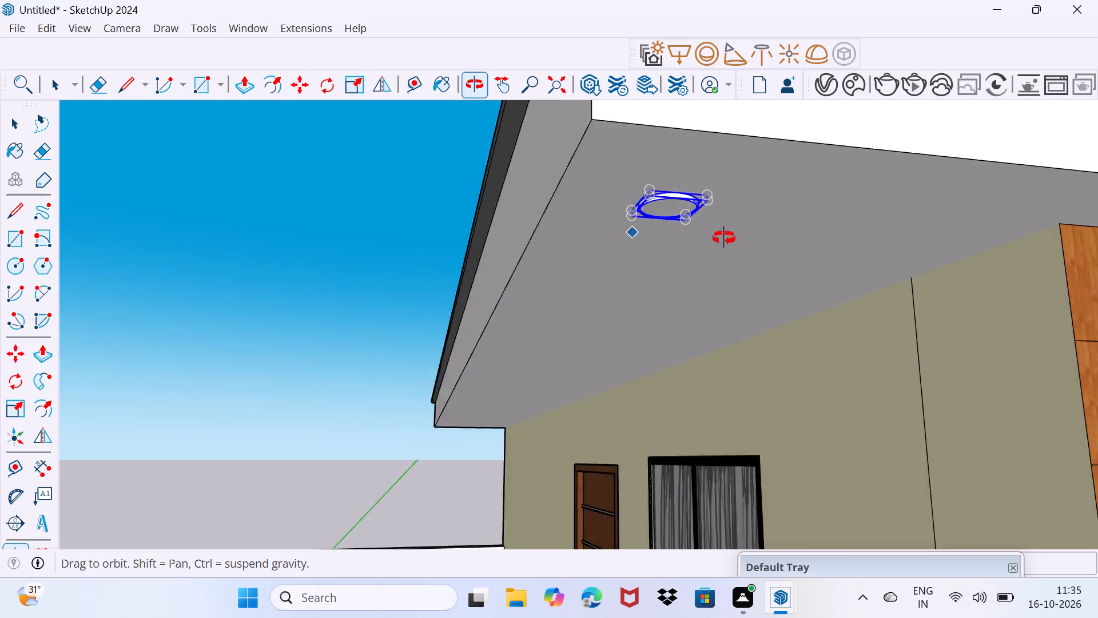
pyautogui.moveTo(724, 238); pyautogui.dragTo(940, 247, button='middle')
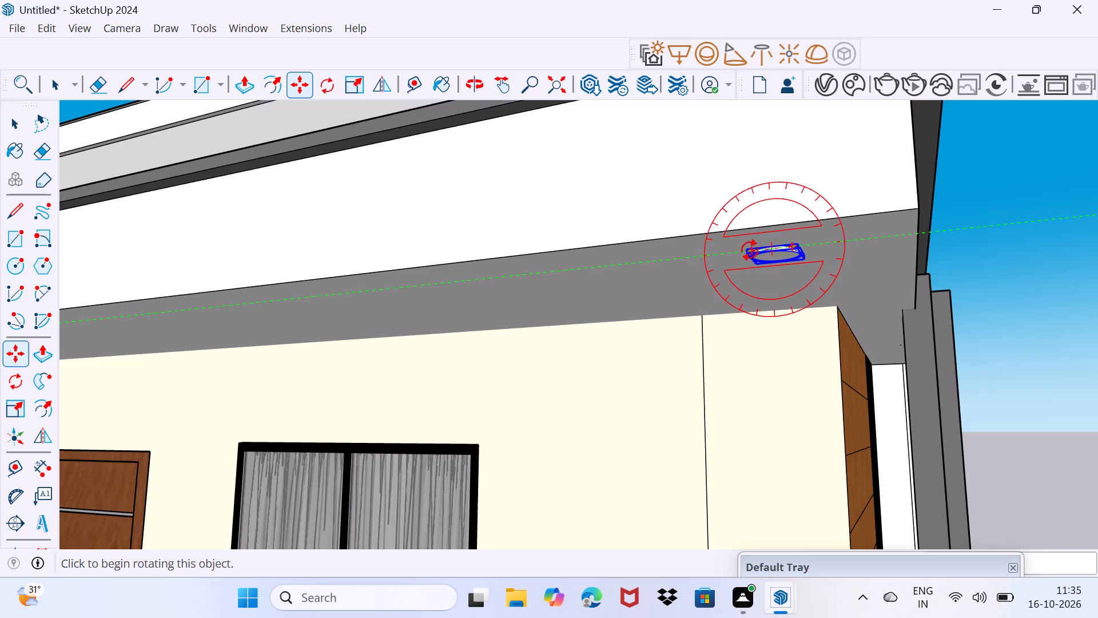
pyautogui.scroll(10, 743, 252)
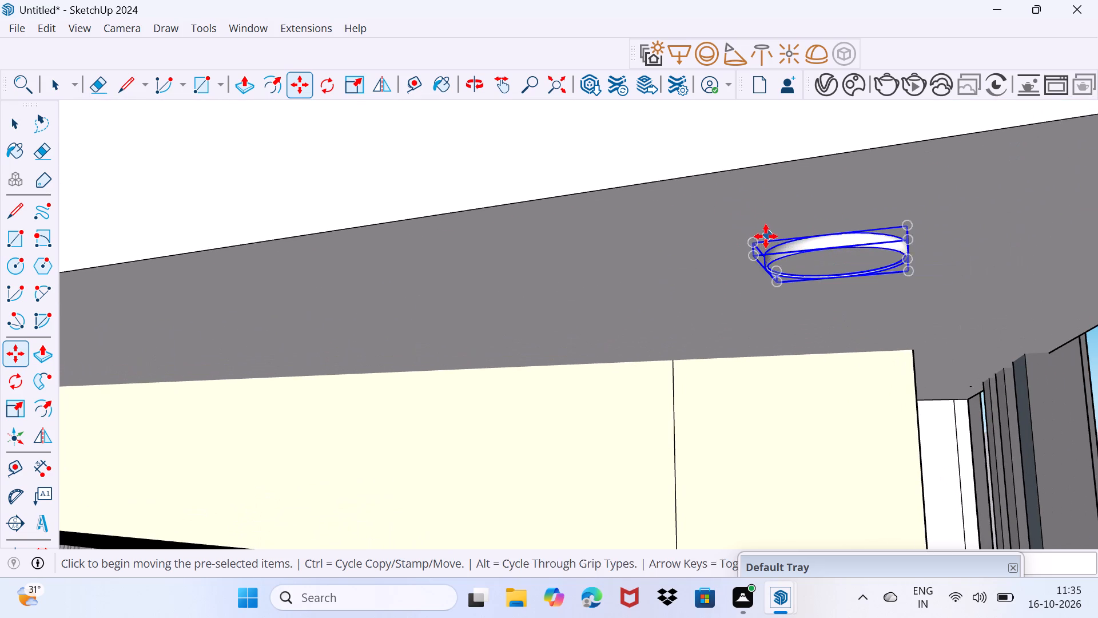
pyautogui.click(755, 239)
pyautogui.scroll(-3, 577, 260)
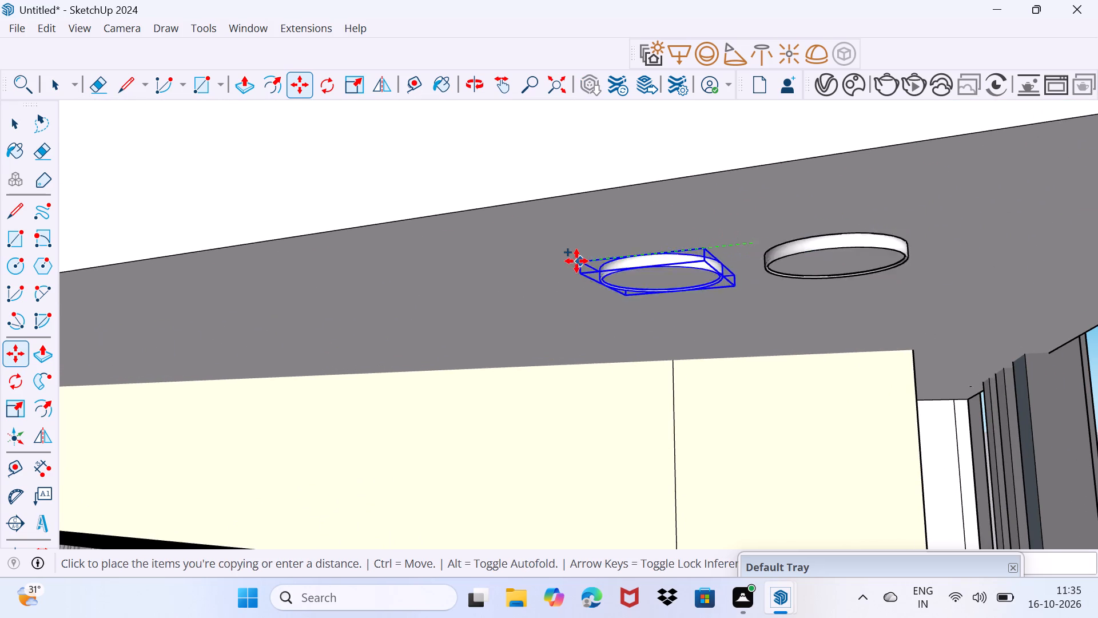
pyautogui.scroll(-7, 576, 261)
pyautogui.keyDown('shift'); pyautogui.moveTo(510, 284); pyautogui.dragTo(1097, 272, button='middle'); pyautogui.keyUp('shift')
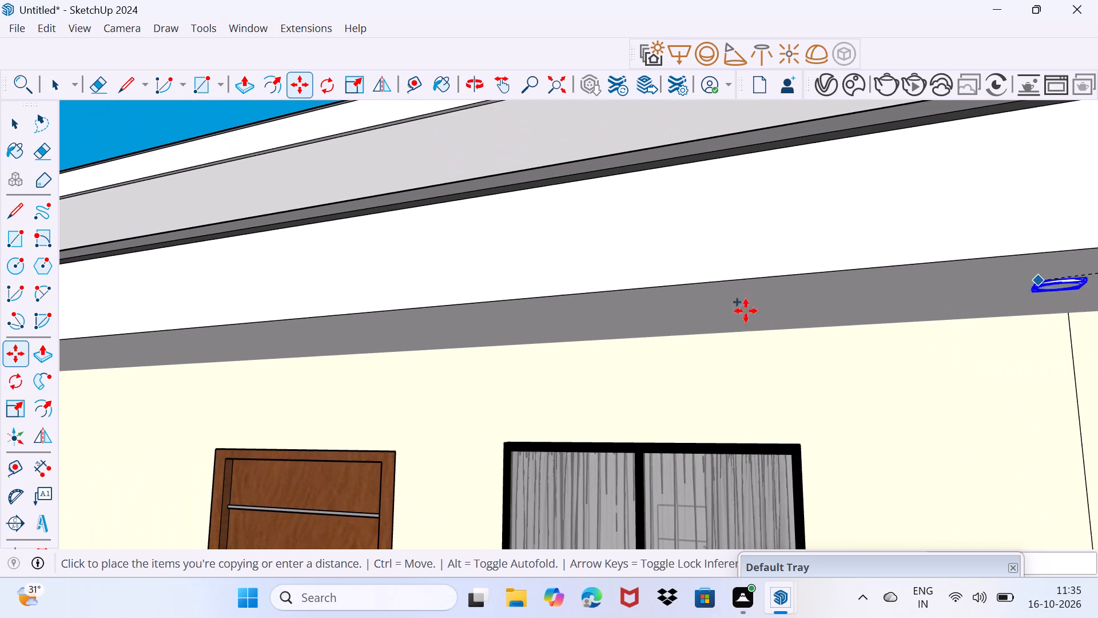
pyautogui.scroll(-3, 592, 338)
pyautogui.keyDown('shift'); pyautogui.moveTo(547, 344); pyautogui.dragTo(1032, 308, button='middle'); pyautogui.keyUp('shift')
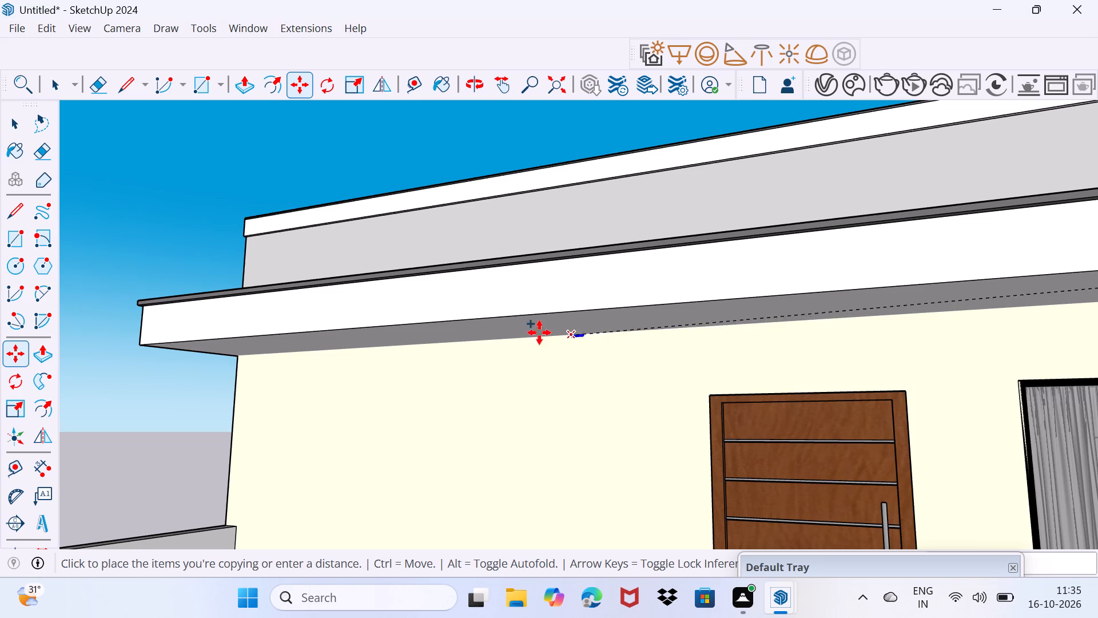
pyautogui.scroll(13, 497, 329)
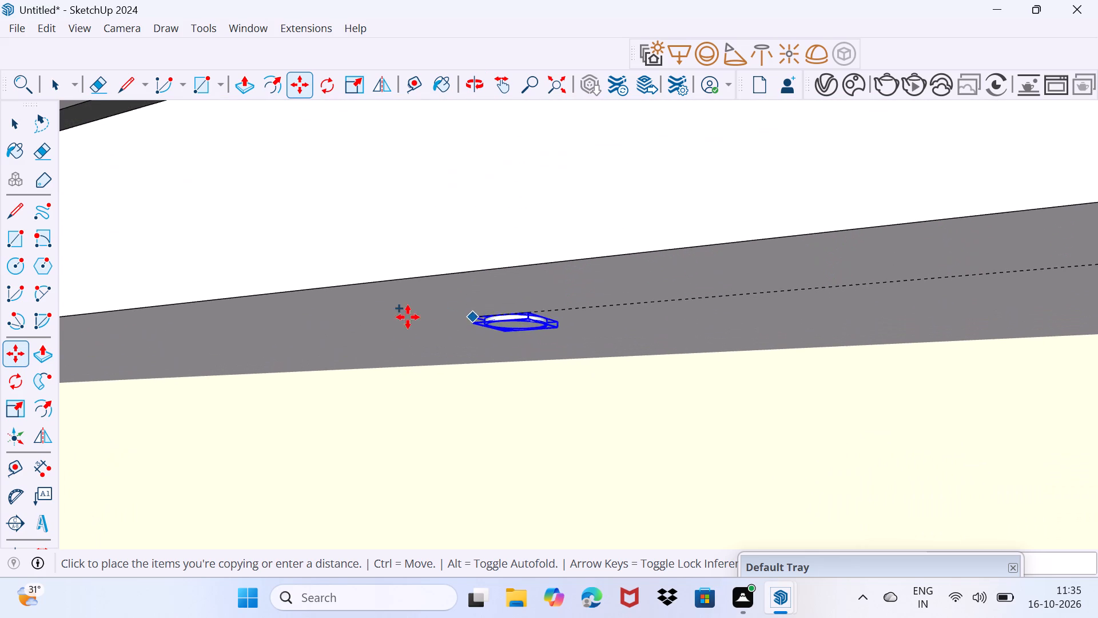
pyautogui.scroll(-4, 324, 318)
pyautogui.keyDown('shift'); pyautogui.moveTo(324, 318); pyautogui.dragTo(645, 306, button='middle'); pyautogui.keyUp('shift')
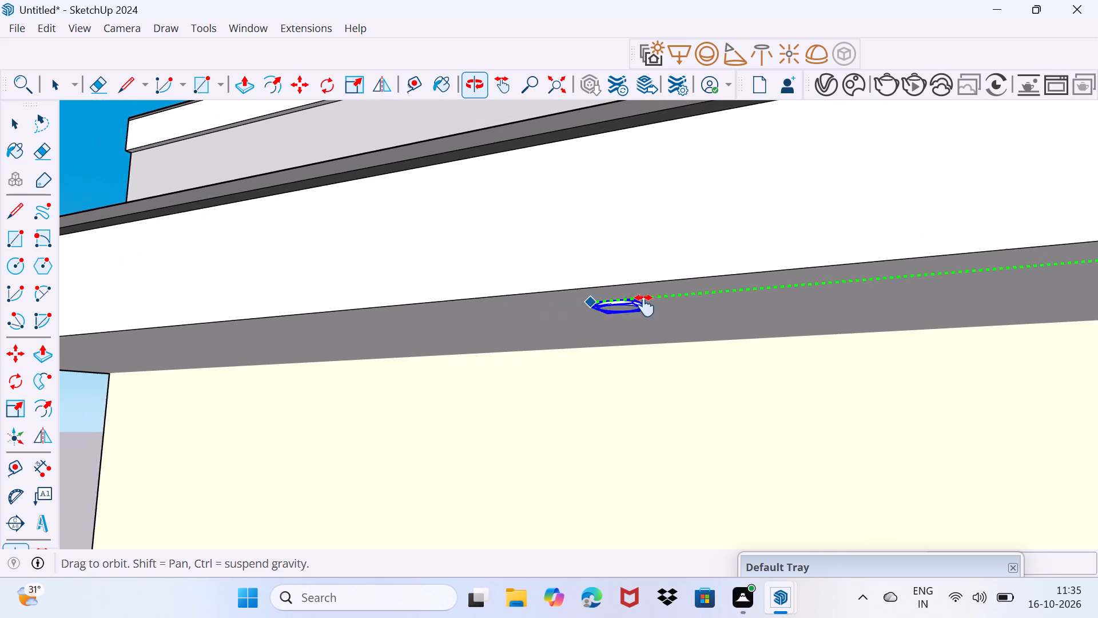
pyautogui.keyDown('shift'); pyautogui.moveTo(645, 306); pyautogui.dragTo(687, 306, button='middle'); pyautogui.keyUp('shift')
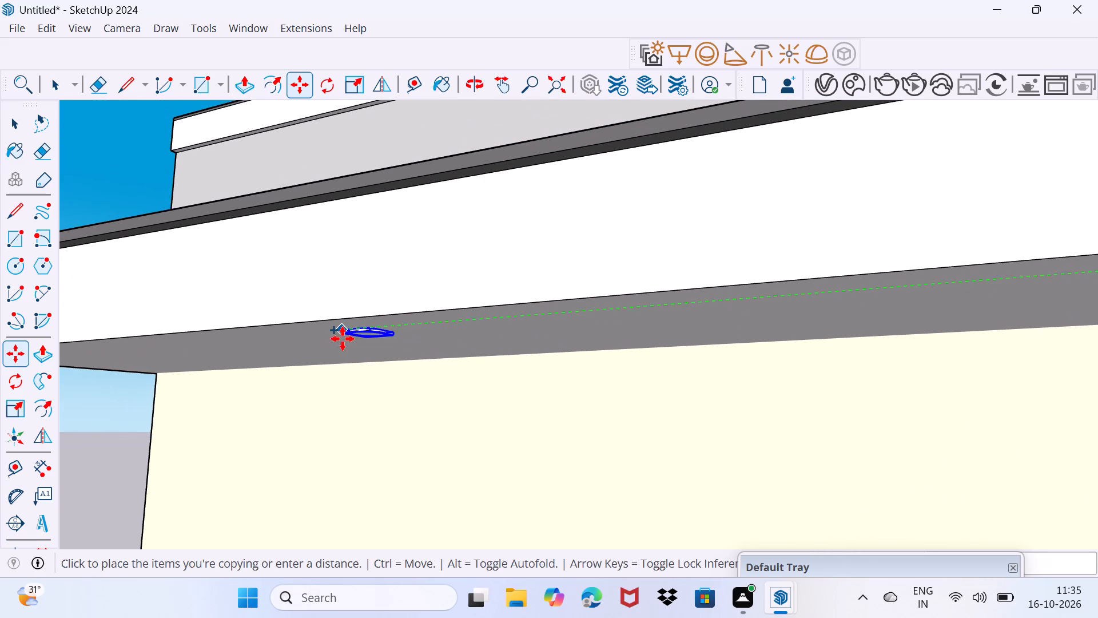
pyautogui.moveTo(343, 339); pyautogui.dragTo(800, 289, button='middle')
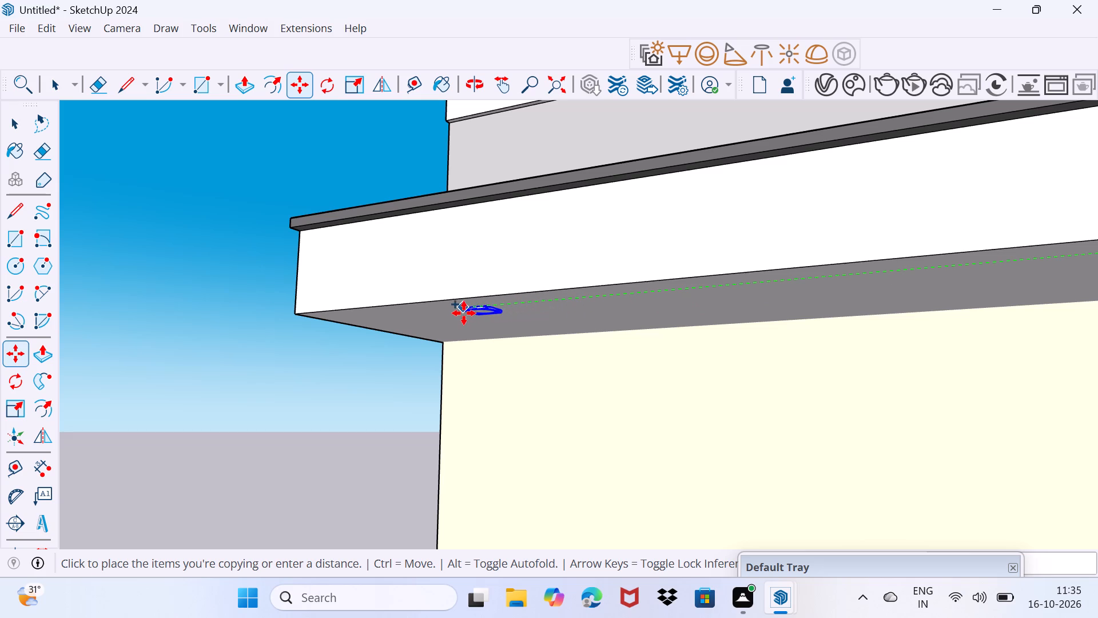
pyautogui.click(464, 313)
# Divide the copy distance by 4 to fill the soffit with evenly spaced ceiling lights.
pyautogui.press('/')
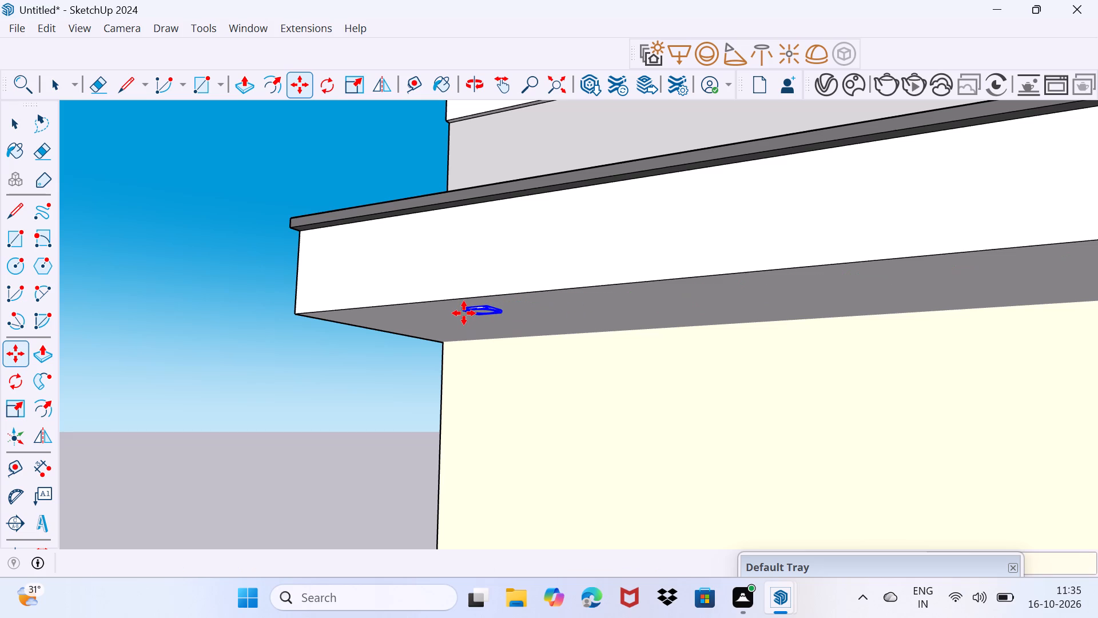
pyautogui.press('4')
pyautogui.press('Return')
pyautogui.press('space')
pyautogui.scroll(-8, 463, 313)
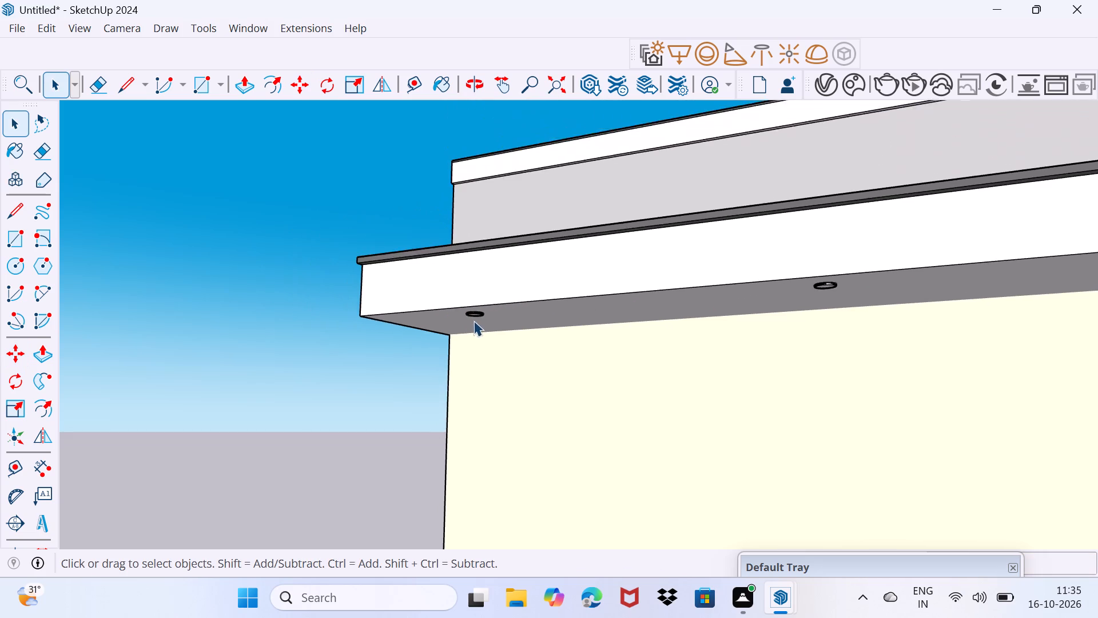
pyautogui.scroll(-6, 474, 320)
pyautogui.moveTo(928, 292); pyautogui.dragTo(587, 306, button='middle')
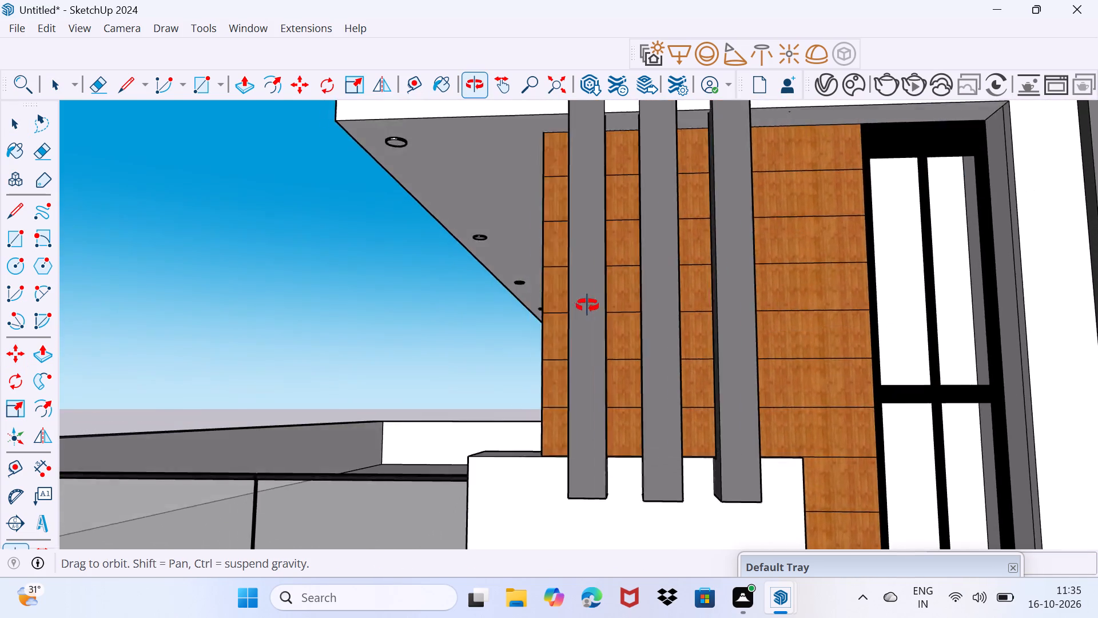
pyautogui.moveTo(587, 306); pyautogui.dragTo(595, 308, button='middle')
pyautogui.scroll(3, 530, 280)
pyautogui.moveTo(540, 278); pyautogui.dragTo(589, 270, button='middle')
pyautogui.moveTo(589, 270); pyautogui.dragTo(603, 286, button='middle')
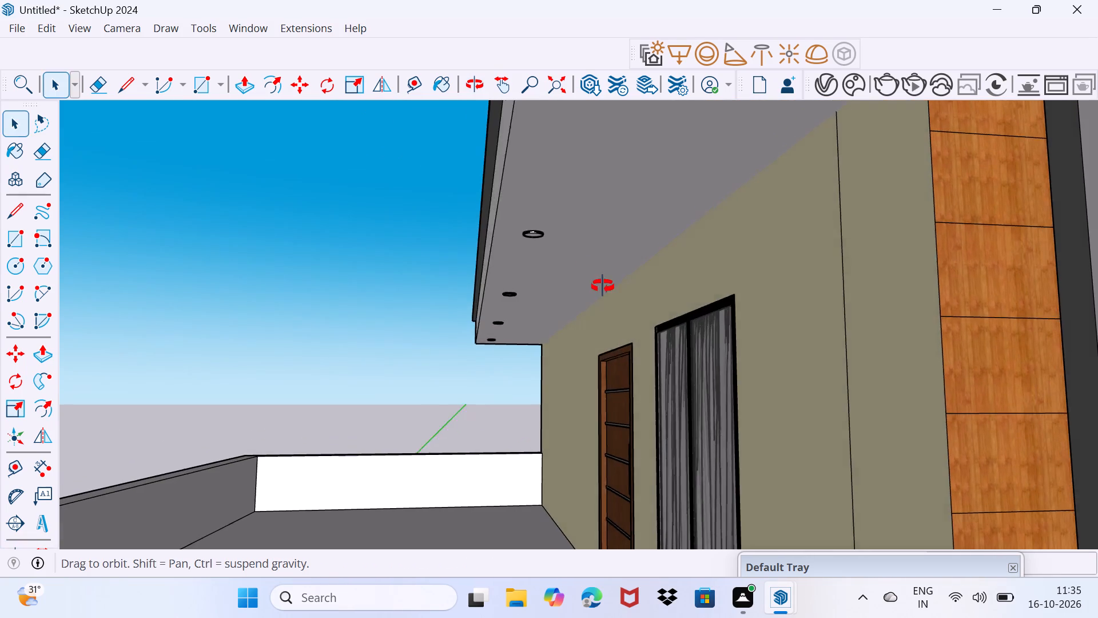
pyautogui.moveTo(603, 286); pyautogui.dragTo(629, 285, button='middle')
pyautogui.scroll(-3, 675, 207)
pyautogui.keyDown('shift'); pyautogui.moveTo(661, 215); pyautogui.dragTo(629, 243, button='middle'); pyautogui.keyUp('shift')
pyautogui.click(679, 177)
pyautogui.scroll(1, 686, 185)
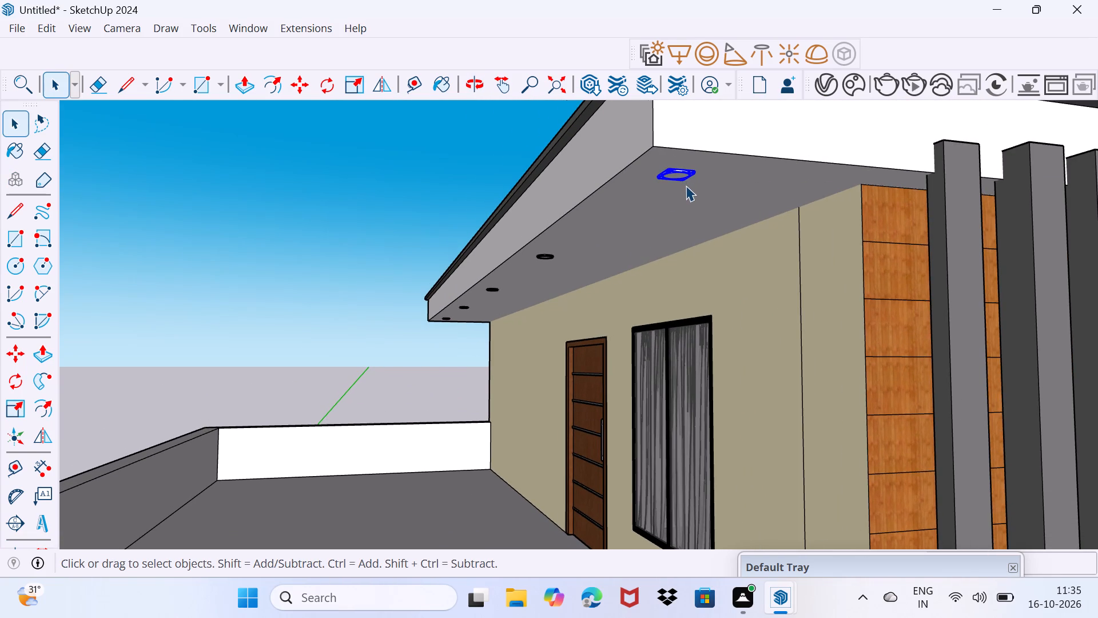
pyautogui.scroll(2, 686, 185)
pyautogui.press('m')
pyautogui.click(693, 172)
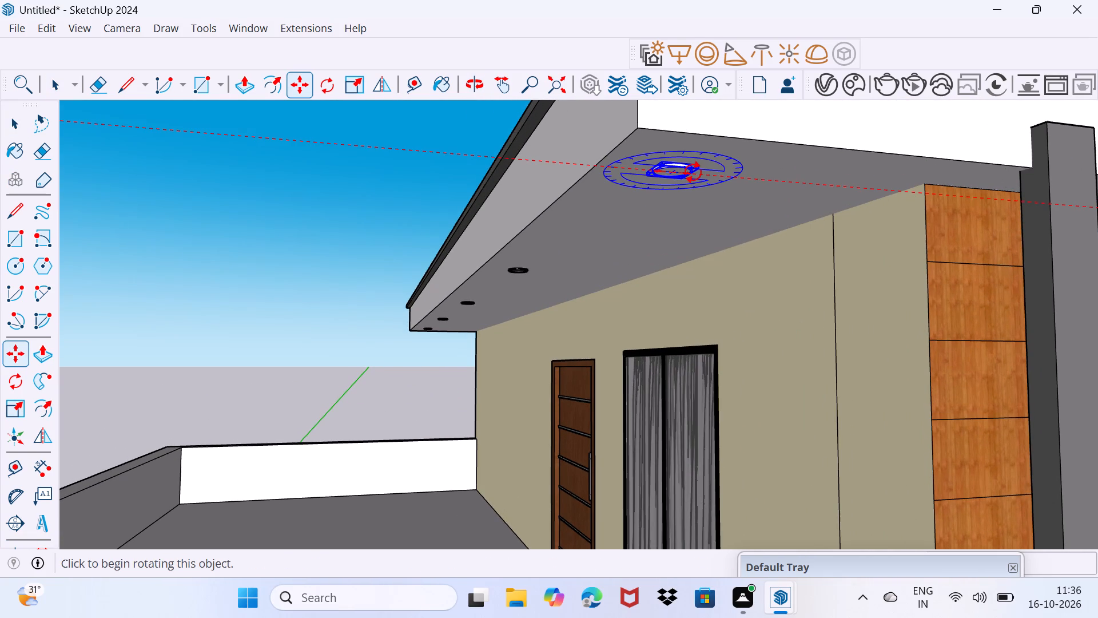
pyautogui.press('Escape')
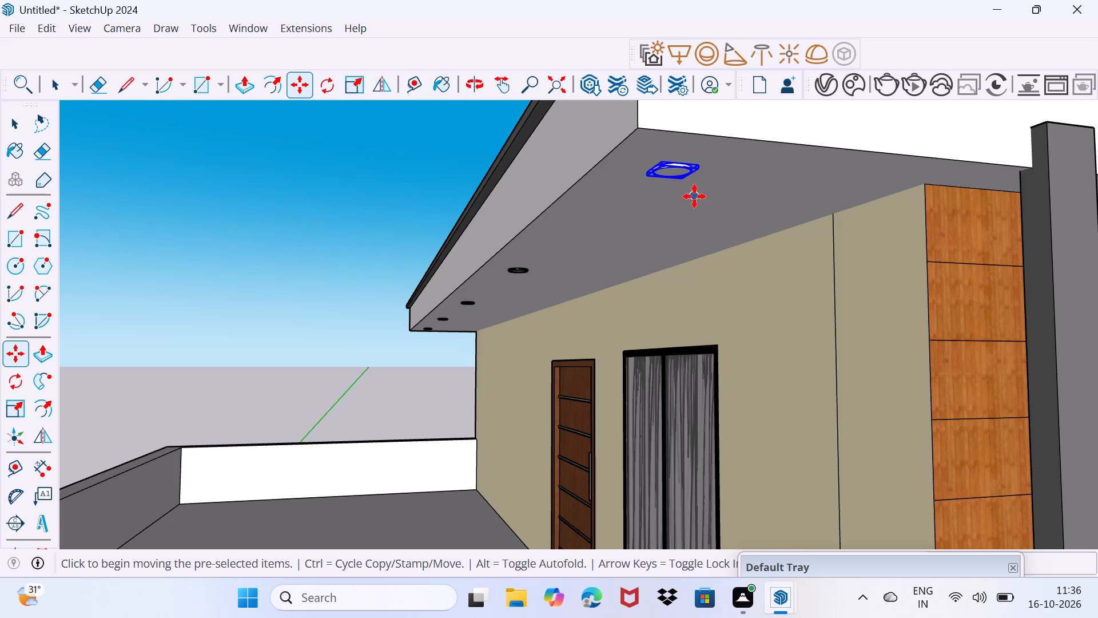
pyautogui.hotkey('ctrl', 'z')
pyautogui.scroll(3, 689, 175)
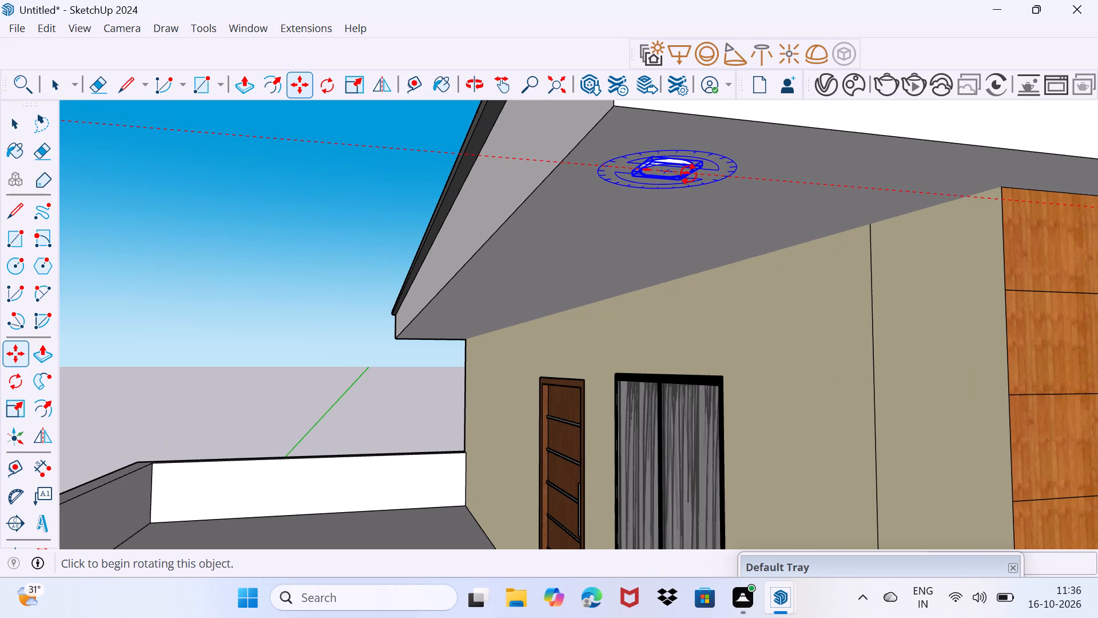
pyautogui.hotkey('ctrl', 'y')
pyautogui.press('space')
# Copy the ceiling light at the soffit's front corner along the red axis to a spot near the wall.
pyautogui.moveTo(655, 228); pyautogui.dragTo(687, 203)
pyautogui.scroll(3, 685, 171)
pyautogui.click(683, 170)
pyautogui.scroll(3, 683, 169)
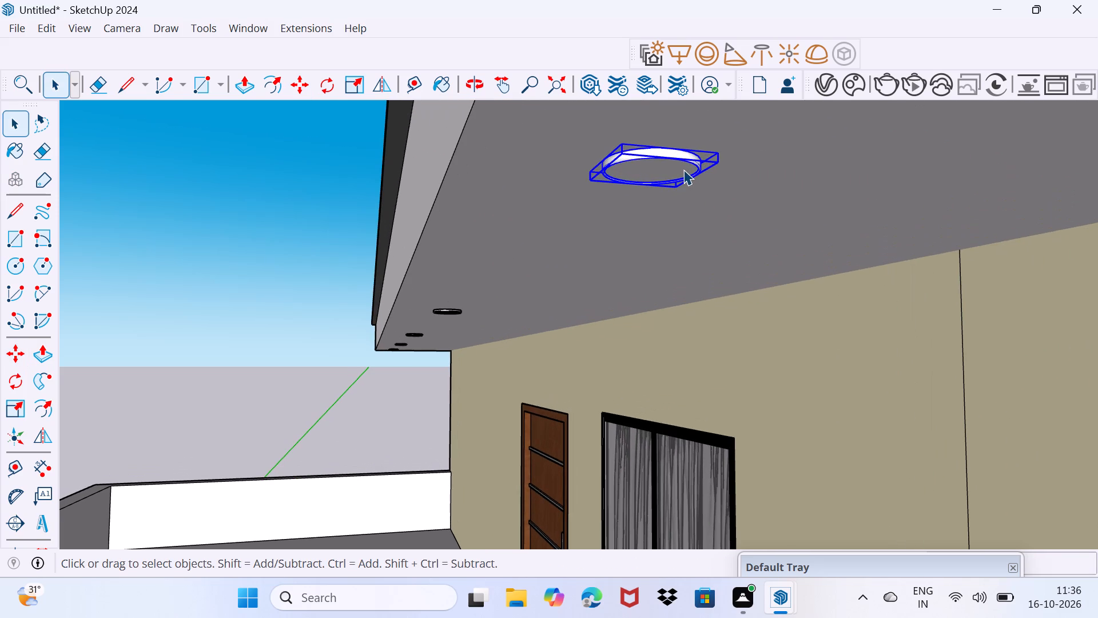
pyautogui.press('m')
pyautogui.click(725, 157)
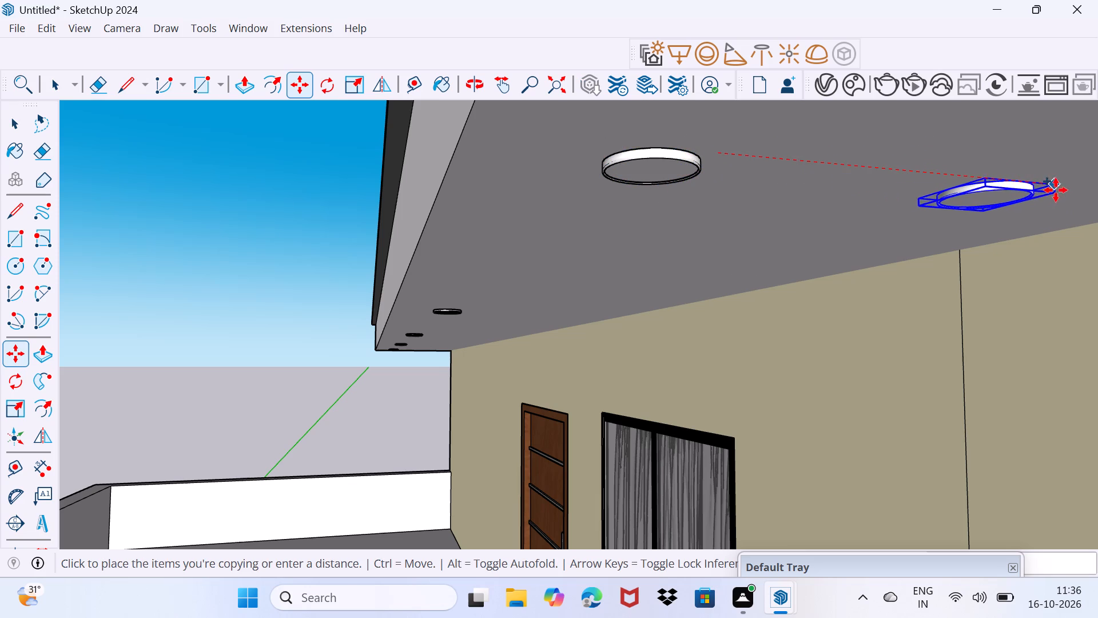
pyautogui.click(1075, 191)
# Copy the wall-side ceiling light along the green axis to the far end of the roof soffit.
pyautogui.moveTo(870, 243); pyautogui.dragTo(878, 243, button='middle')
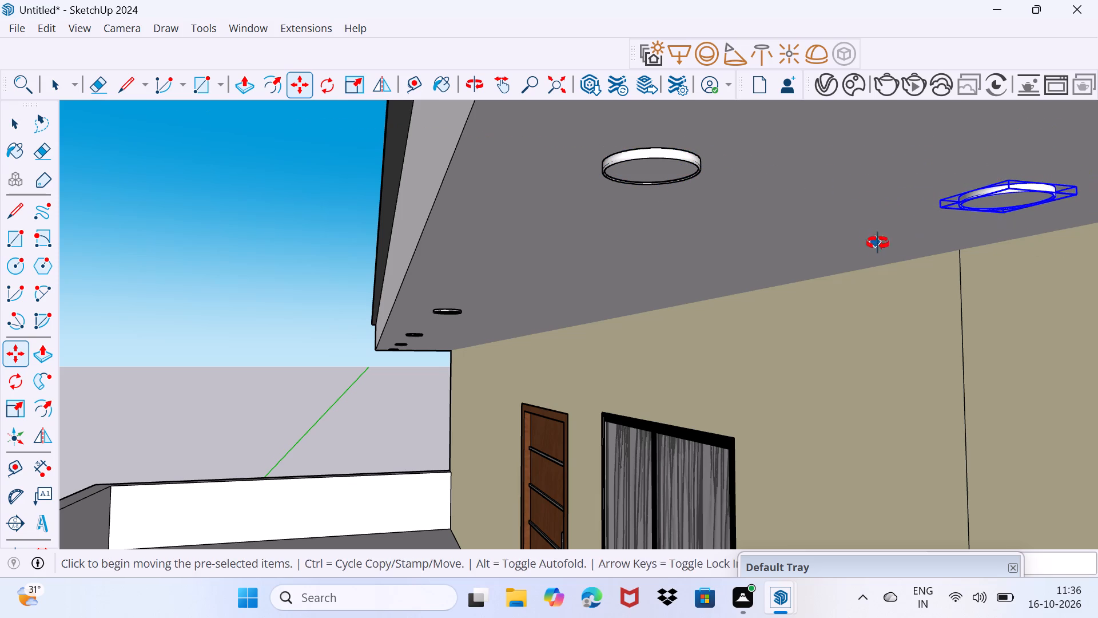
pyautogui.moveTo(878, 243); pyautogui.dragTo(1096, 249, button='middle')
pyautogui.scroll(3, 925, 270)
pyautogui.click(921, 266)
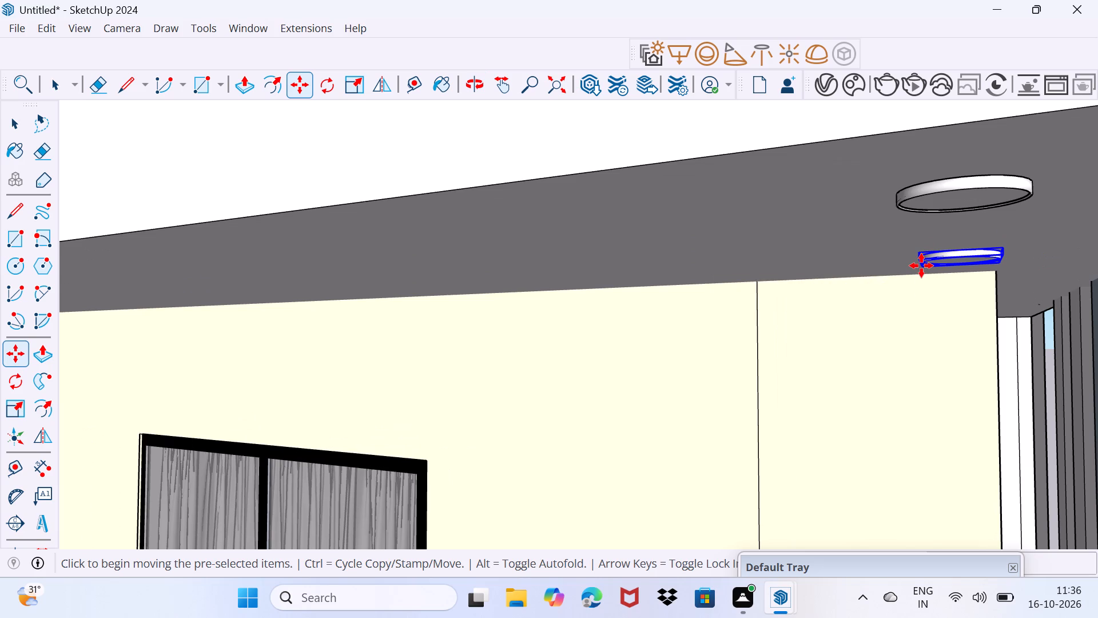
pyautogui.scroll(-5, 577, 267)
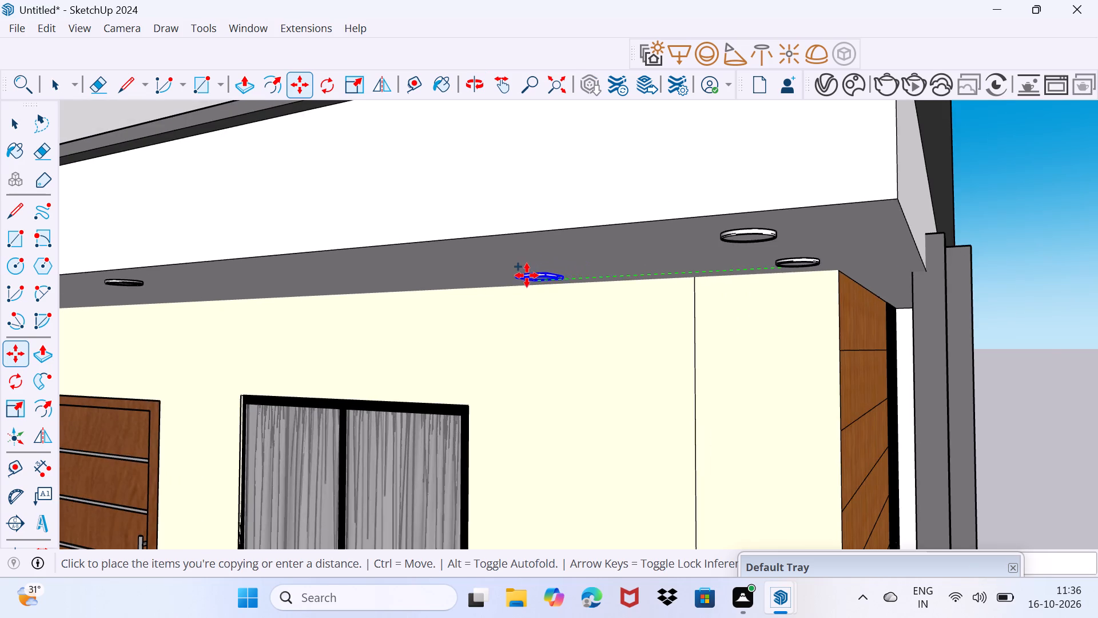
pyautogui.keyDown('shift'); pyautogui.moveTo(527, 275); pyautogui.dragTo(1035, 235, button='middle'); pyautogui.keyUp('shift')
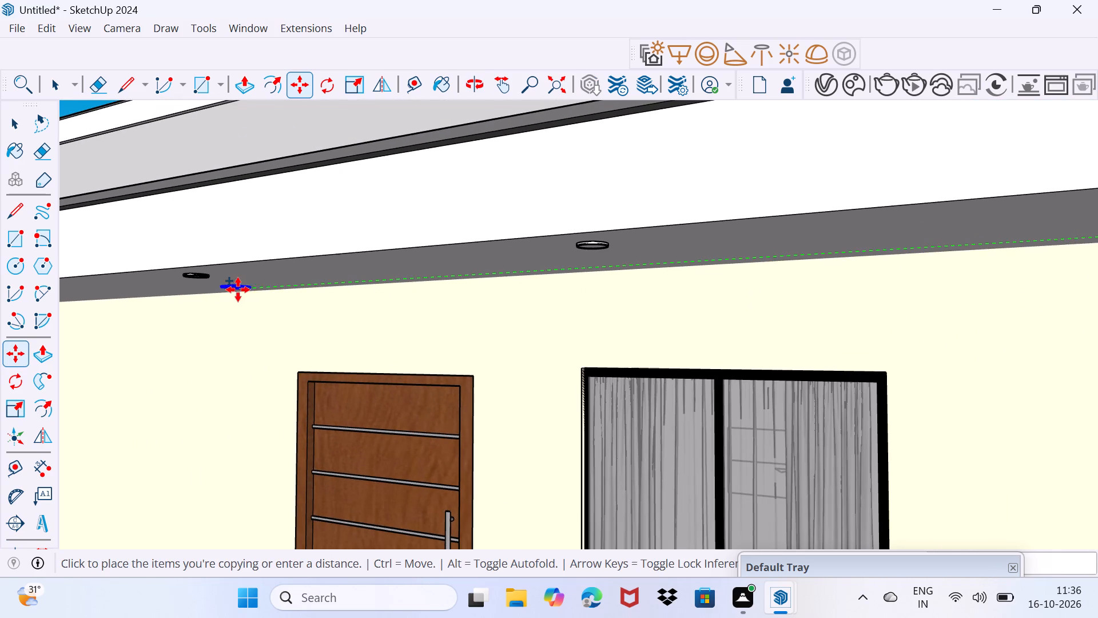
pyautogui.moveTo(238, 290); pyautogui.dragTo(743, 259, button='middle')
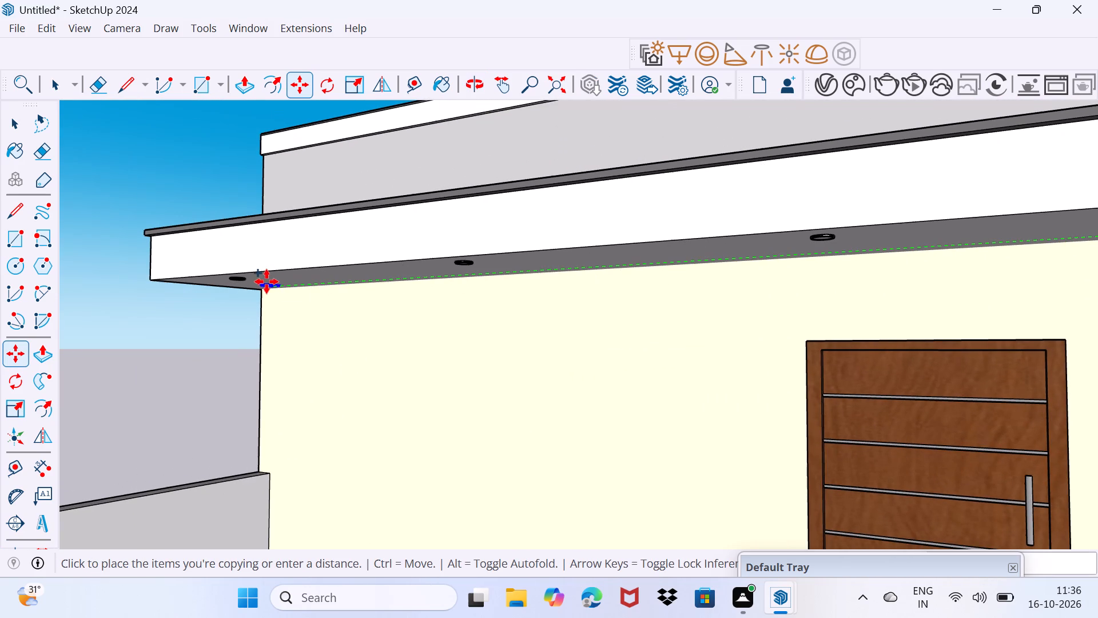
pyautogui.moveTo(260, 284); pyautogui.dragTo(459, 269, button='middle')
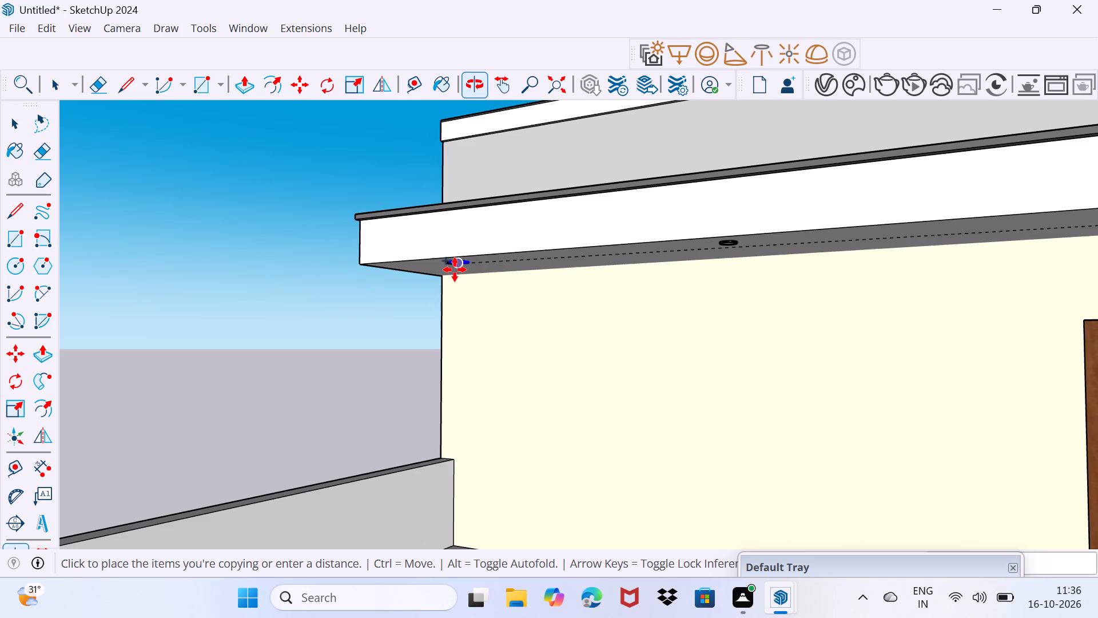
pyautogui.click(458, 270)
# Divide the copy distance by 3 to fill the wall-side row with evenly spaced ceiling lights.
pyautogui.press('/')
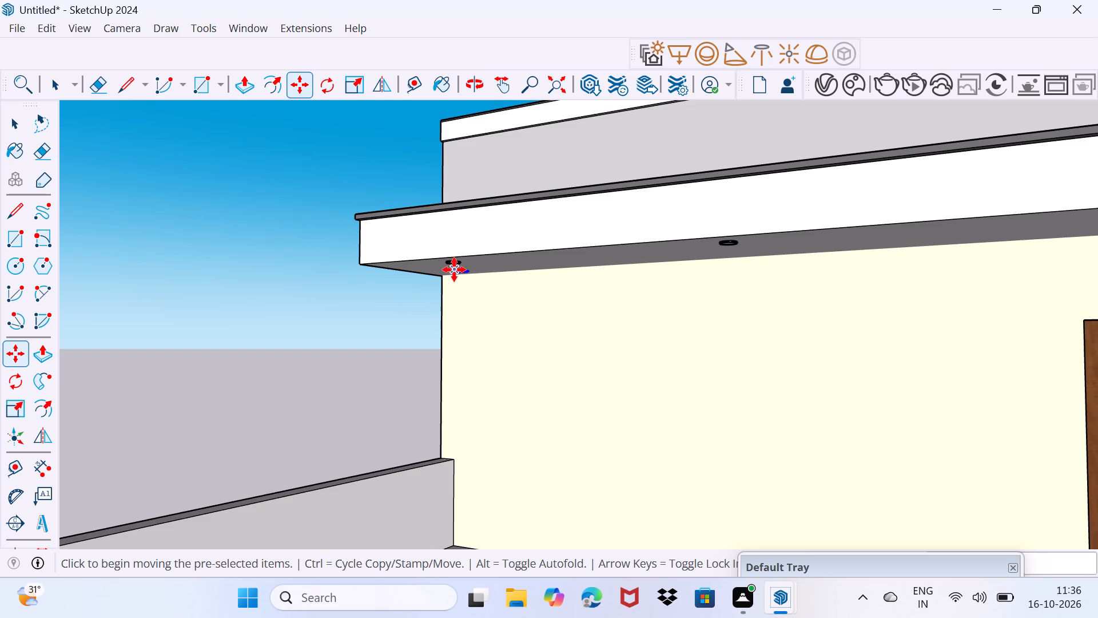
pyautogui.press('3')
pyautogui.press('Return')
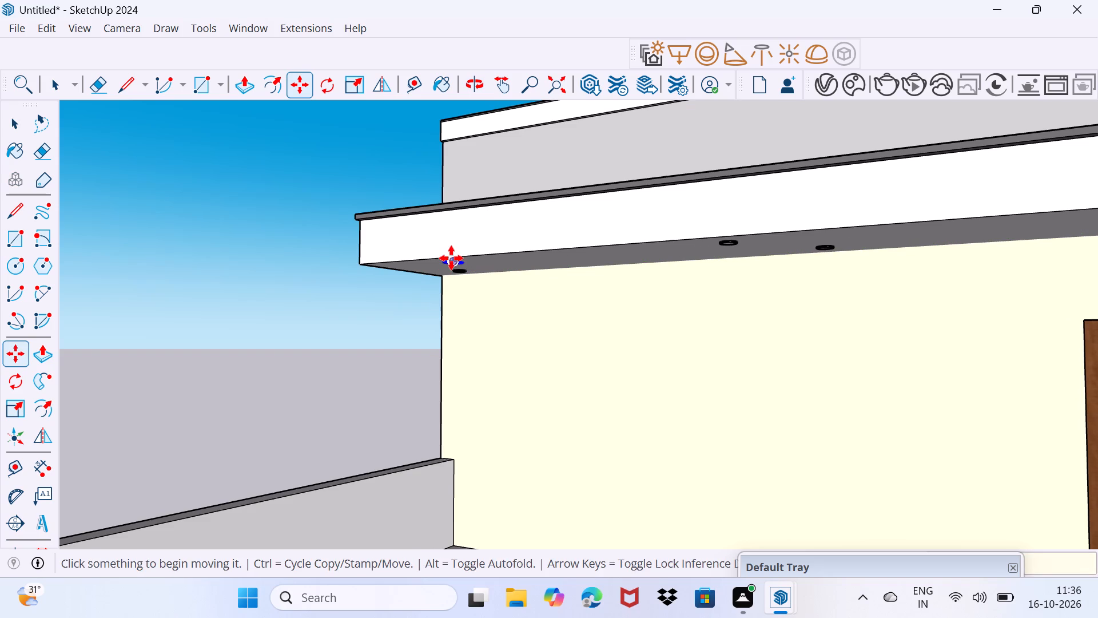
pyautogui.press('space')
# Raise the Tlon Light 950 Ceiling 152 008 asset's light intensity multiplier to 66.4 in the V-Ray Asset Editor.
pyautogui.moveTo(692, 322); pyautogui.dragTo(729, 279)
pyautogui.moveTo(739, 284); pyautogui.dragTo(571, 212, button='middle')
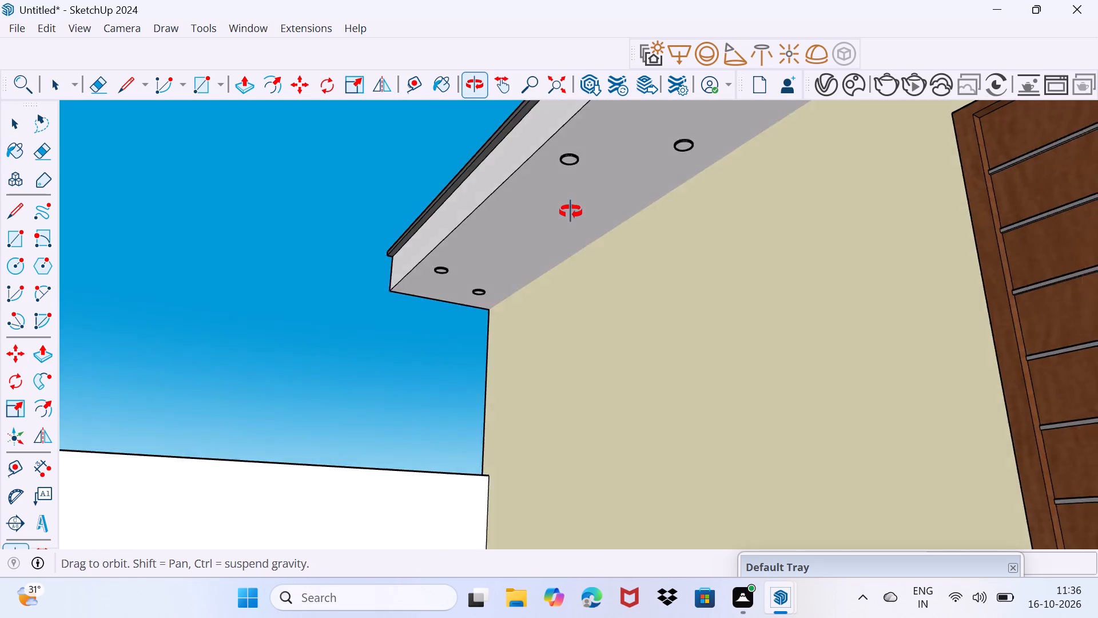
pyautogui.moveTo(571, 212); pyautogui.dragTo(559, 249, button='middle')
pyautogui.scroll(-3, 559, 249)
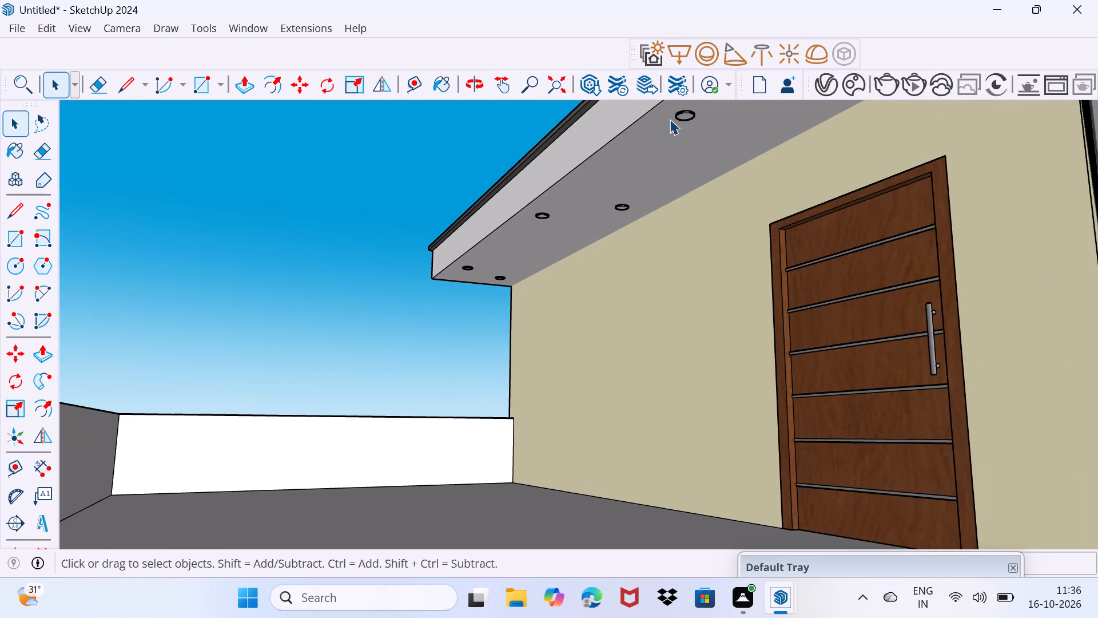
pyautogui.click(683, 119)
pyautogui.click(822, 78)
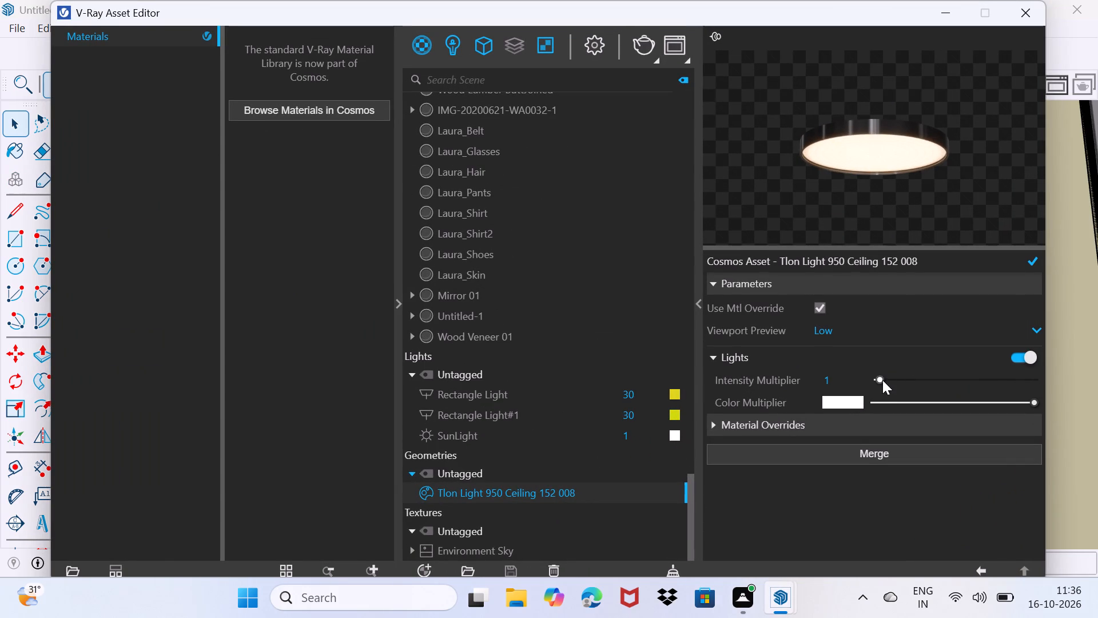
pyautogui.moveTo(882, 380); pyautogui.dragTo(982, 371)
pyautogui.click(941, 17)
# Copy the outer ceiling light at the roof soffit's front corner down to the ceiling of the balcony below.
pyautogui.scroll(-4, 810, 244)
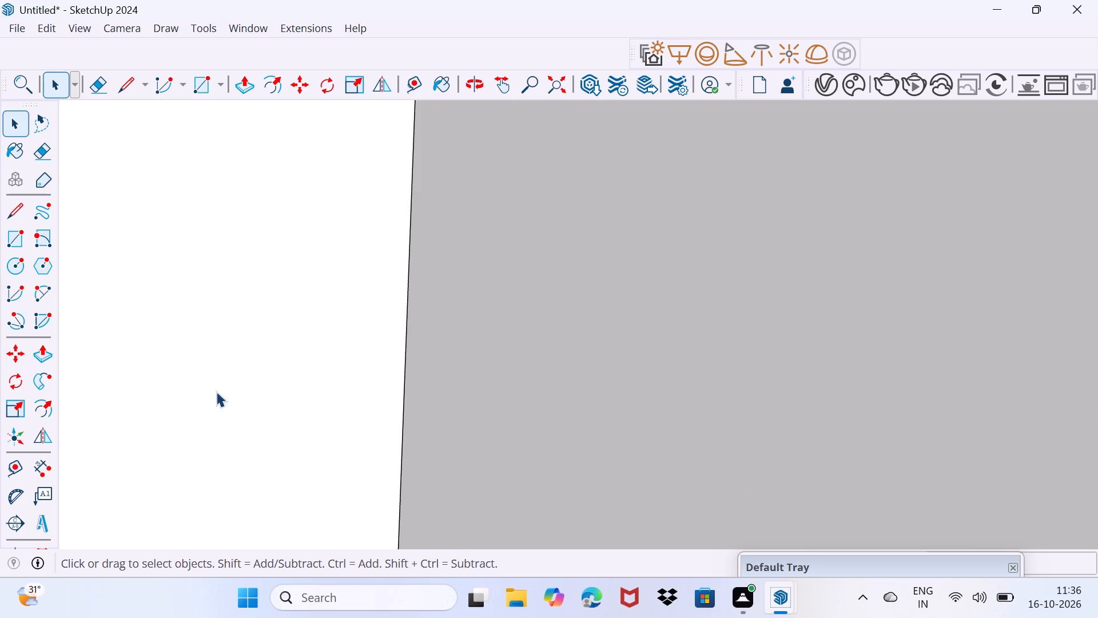
pyautogui.click(561, 77)
pyautogui.moveTo(639, 445); pyautogui.dragTo(671, 415)
pyautogui.scroll(3, 530, 345)
pyautogui.moveTo(560, 331); pyautogui.dragTo(501, 324, button='middle')
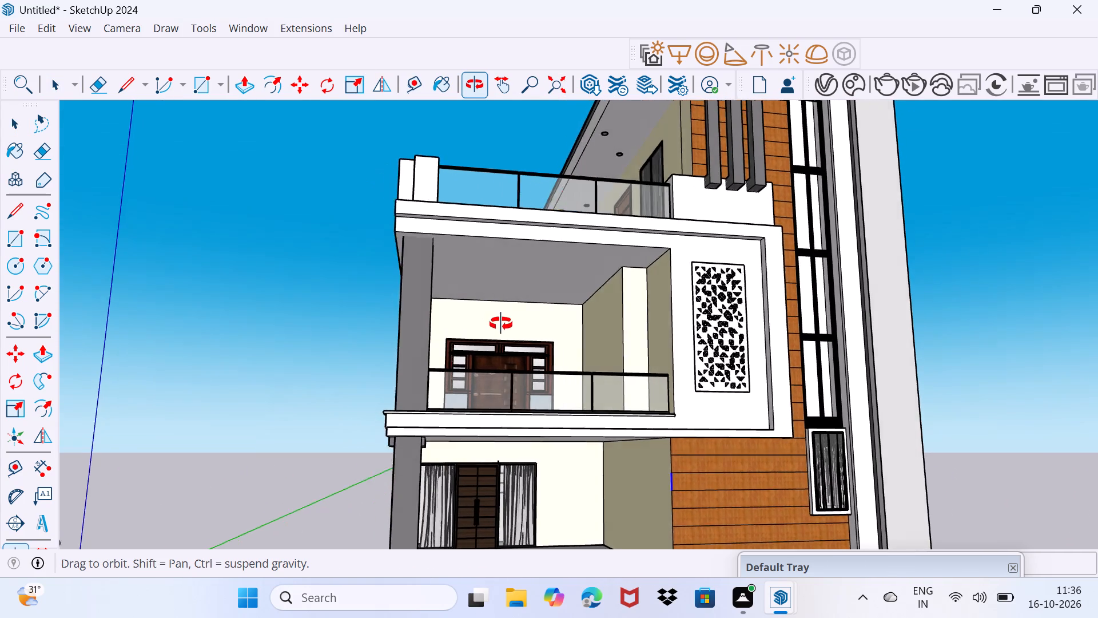
pyautogui.moveTo(501, 324); pyautogui.dragTo(476, 410, button='middle')
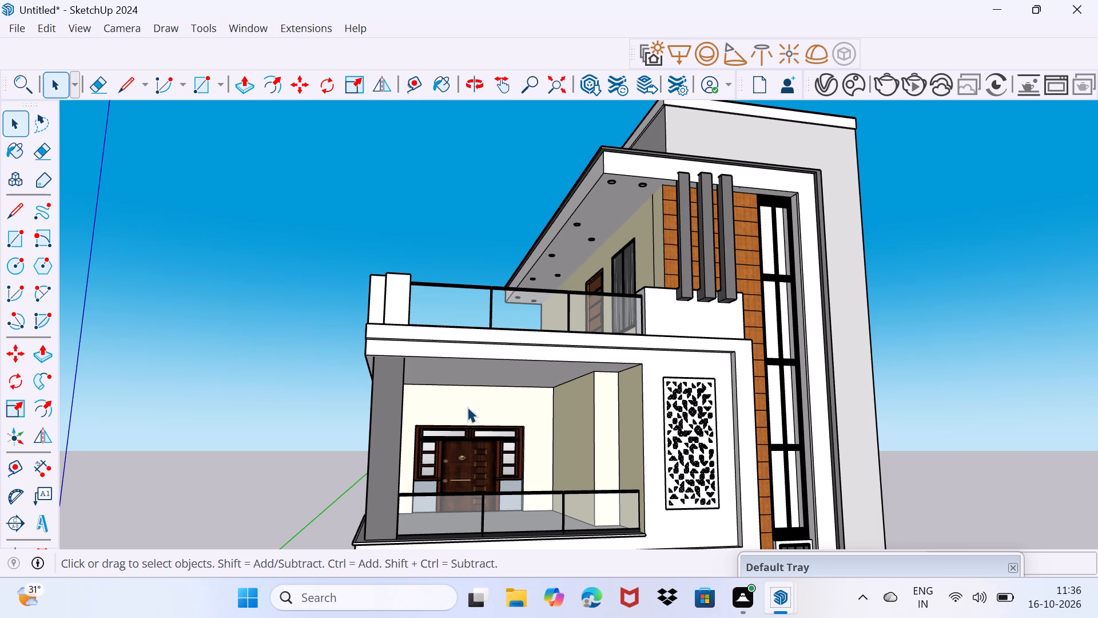
pyautogui.moveTo(467, 407); pyautogui.dragTo(488, 390, button='middle')
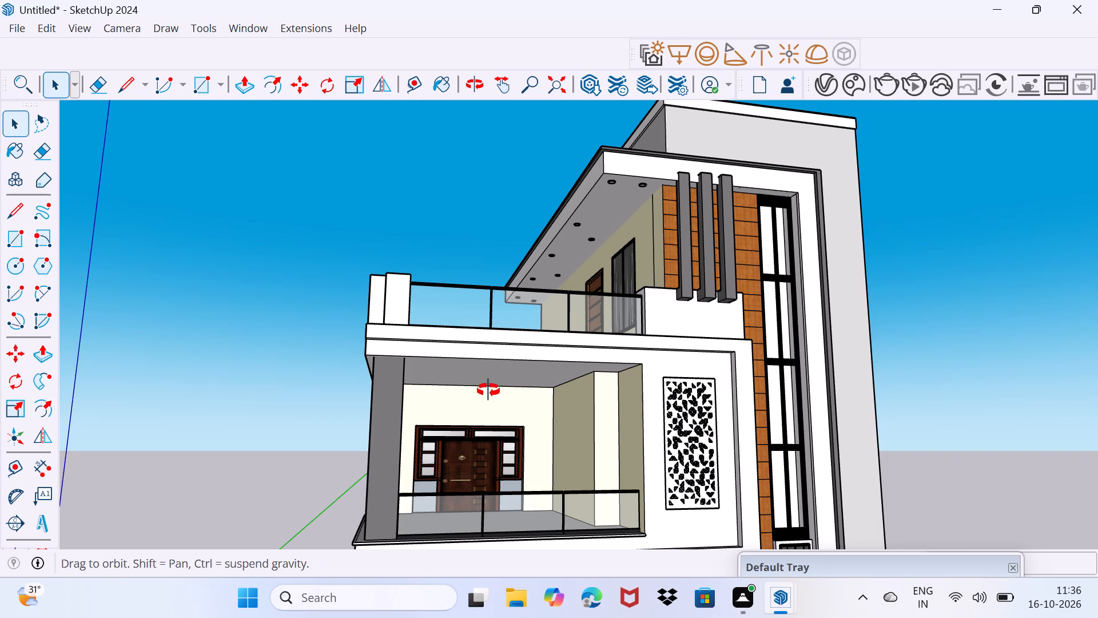
pyautogui.moveTo(488, 390); pyautogui.dragTo(463, 413, button='middle')
pyautogui.scroll(3, 582, 233)
pyautogui.click(590, 203)
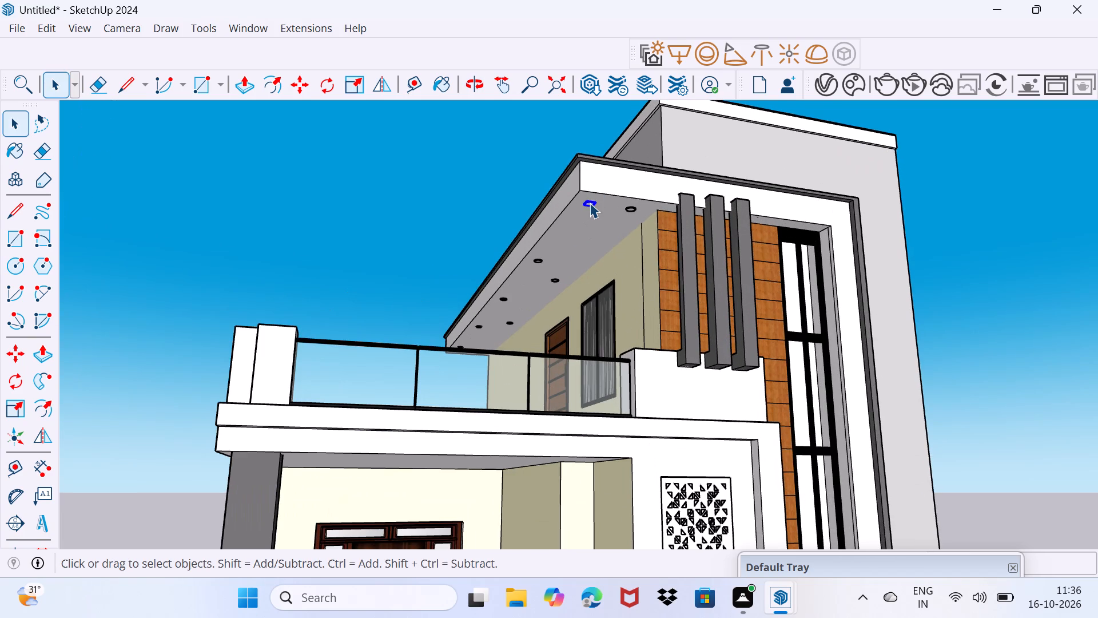
pyautogui.scroll(5, 590, 205)
pyautogui.press('m')
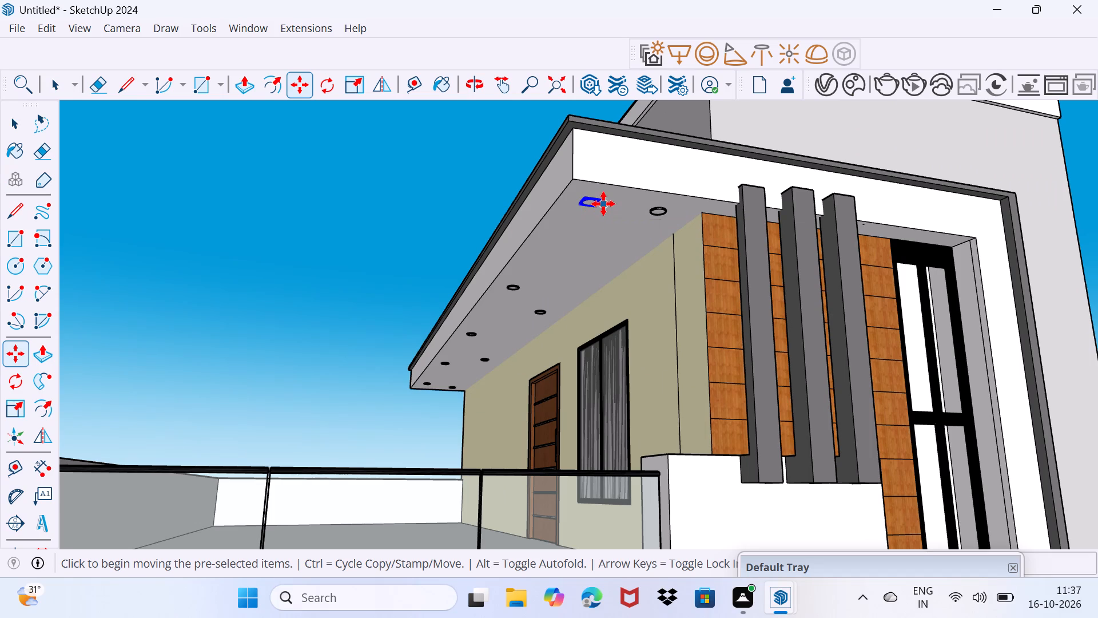
pyautogui.scroll(13, 603, 204)
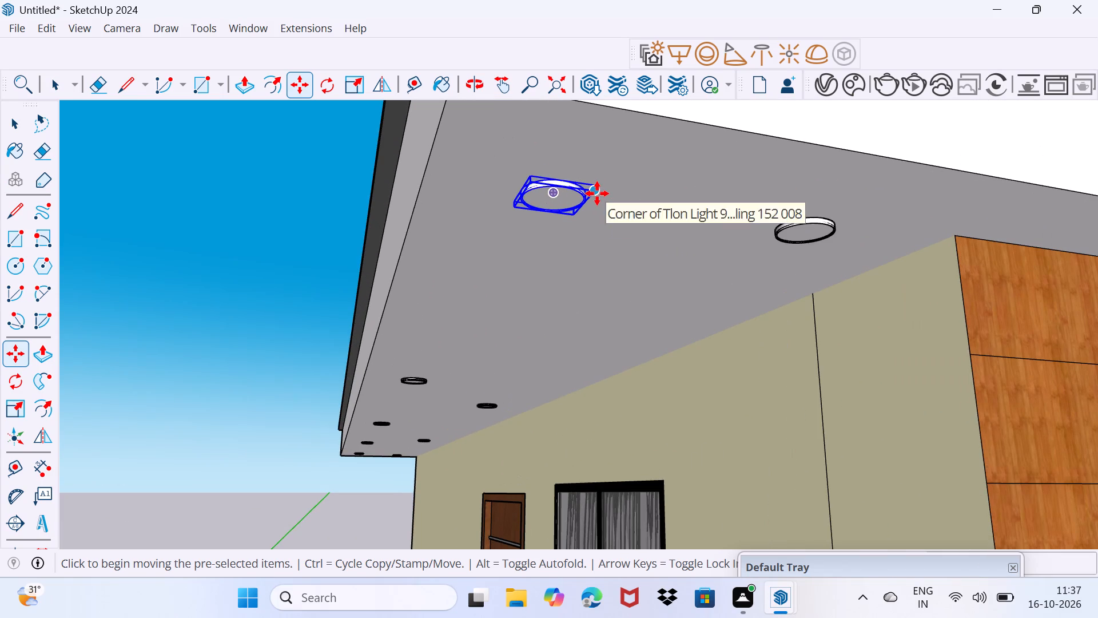
pyautogui.click(597, 193)
pyautogui.scroll(-9, 546, 298)
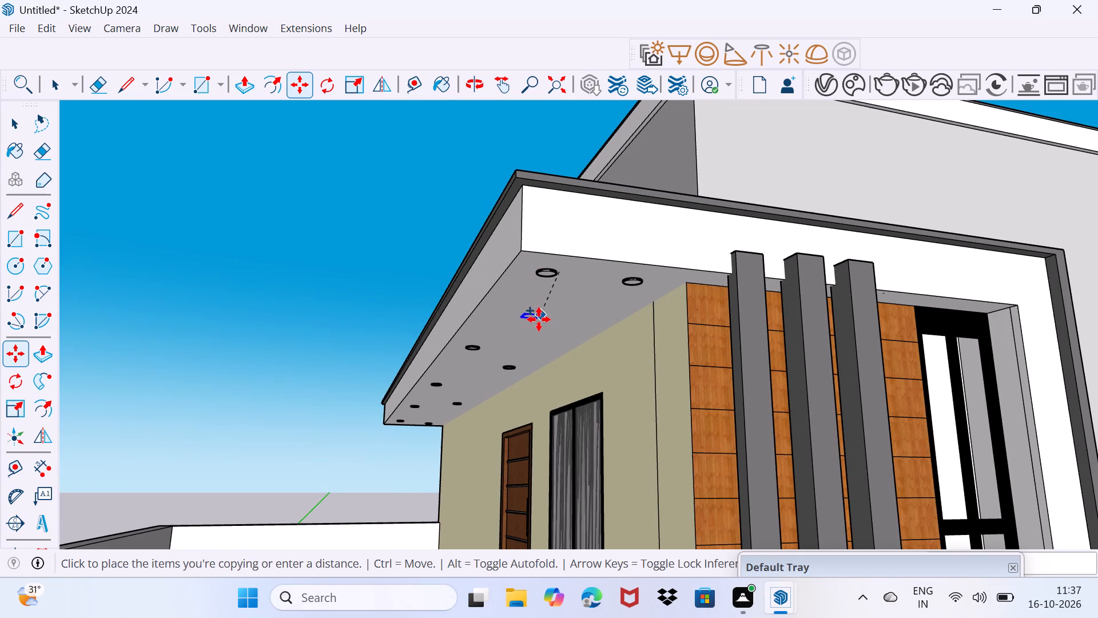
pyautogui.keyDown('shift'); pyautogui.moveTo(530, 352); pyautogui.dragTo(648, 130, button='middle'); pyautogui.keyUp('shift')
pyautogui.keyDown('shift'); pyautogui.moveTo(499, 486); pyautogui.dragTo(538, 367, button='middle'); pyautogui.keyUp('shift')
pyautogui.moveTo(518, 395); pyautogui.dragTo(546, 361, button='middle')
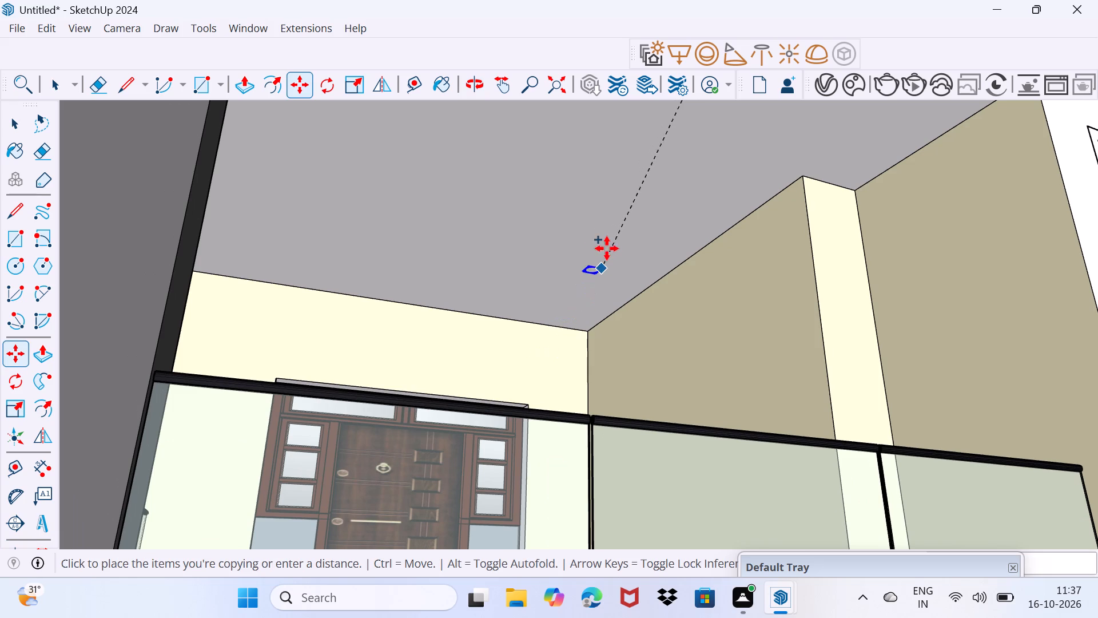
pyautogui.moveTo(607, 240); pyautogui.dragTo(524, 353, button='middle')
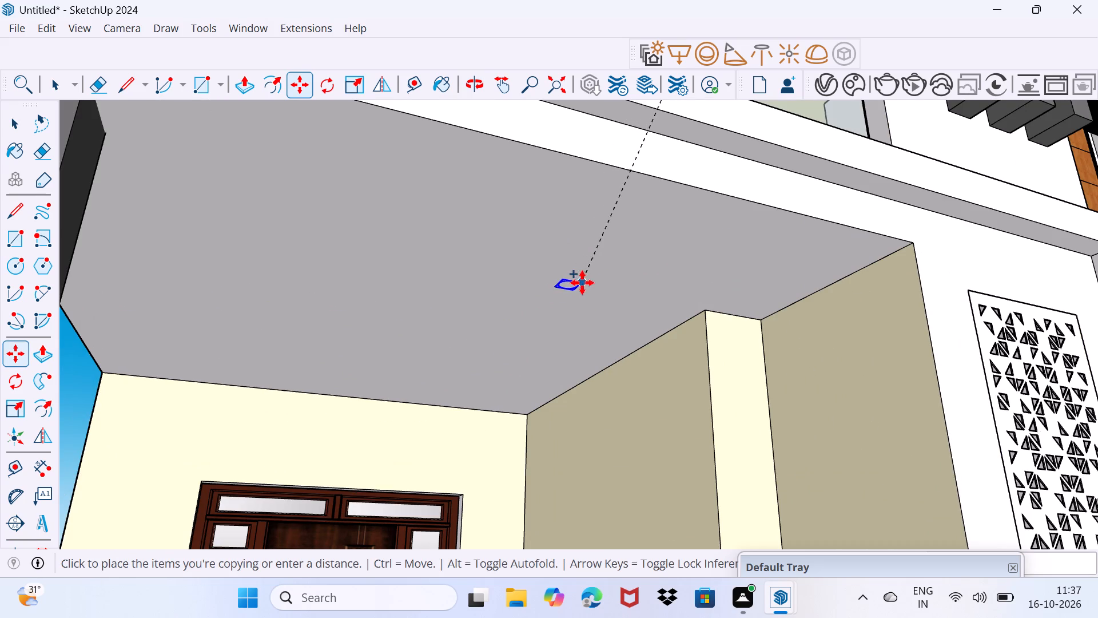
pyautogui.click(616, 264)
# Lower the copied light slightly along the vertical axis so its body hangs below the balcony ceiling.
pyautogui.scroll(4, 617, 274)
pyautogui.moveTo(612, 265); pyautogui.dragTo(605, 268, button='middle')
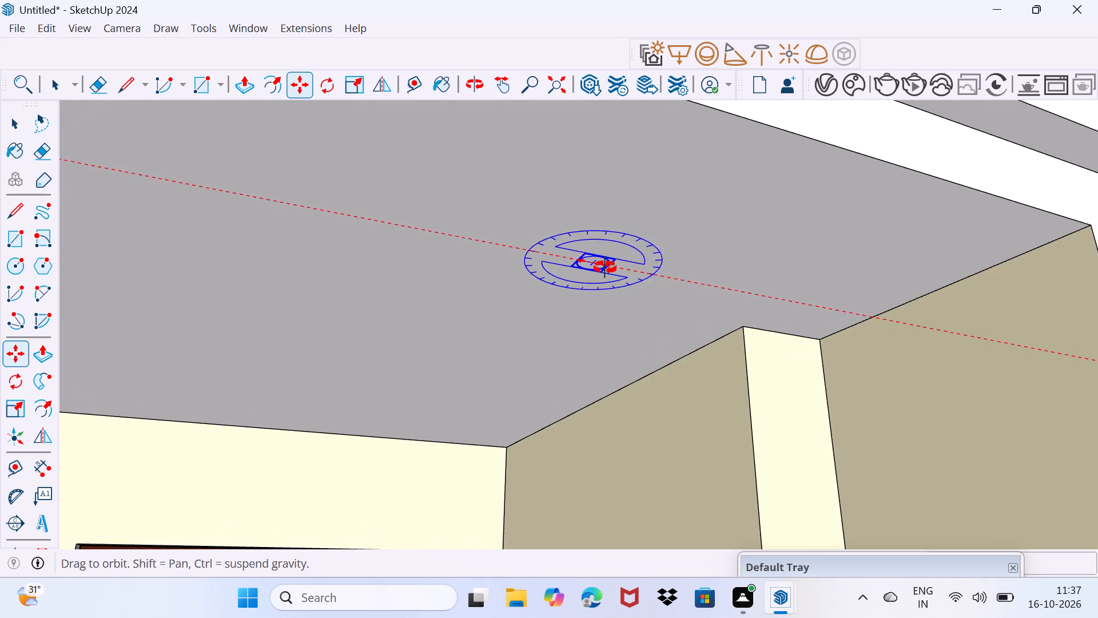
pyautogui.moveTo(605, 268); pyautogui.dragTo(588, 284, button='middle')
pyautogui.scroll(17, 593, 274)
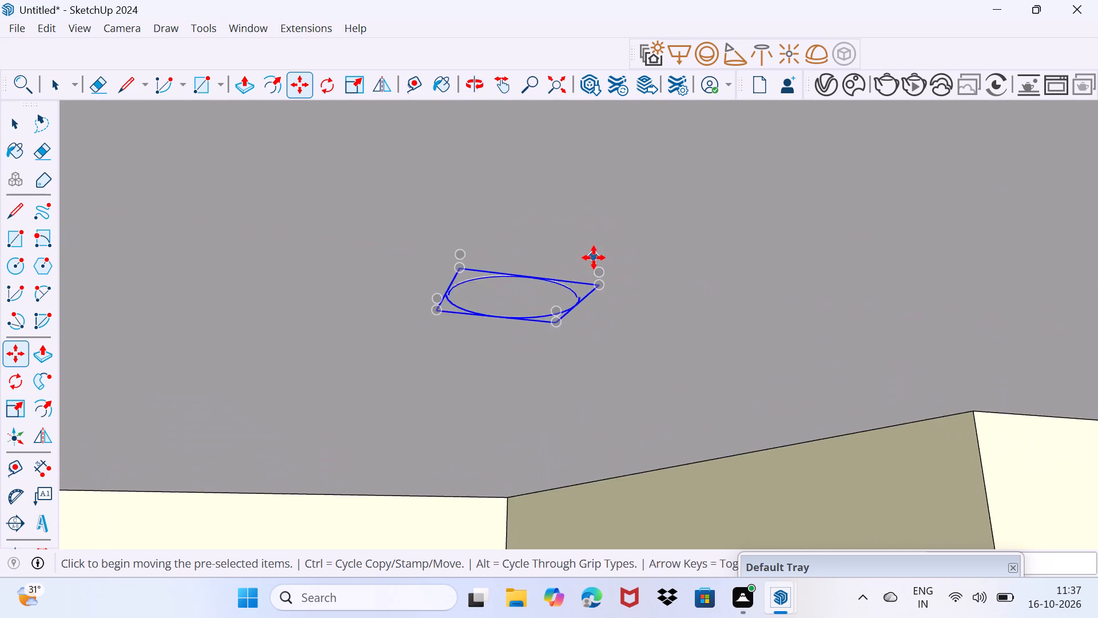
pyautogui.scroll(2, 594, 257)
pyautogui.click(601, 279)
pyautogui.click(602, 304)
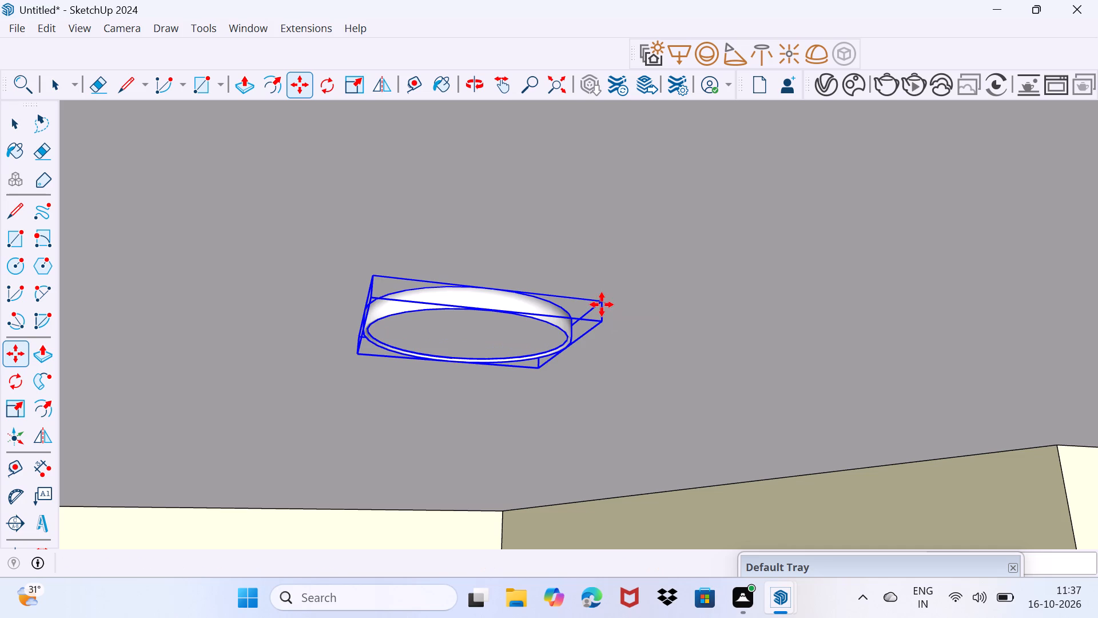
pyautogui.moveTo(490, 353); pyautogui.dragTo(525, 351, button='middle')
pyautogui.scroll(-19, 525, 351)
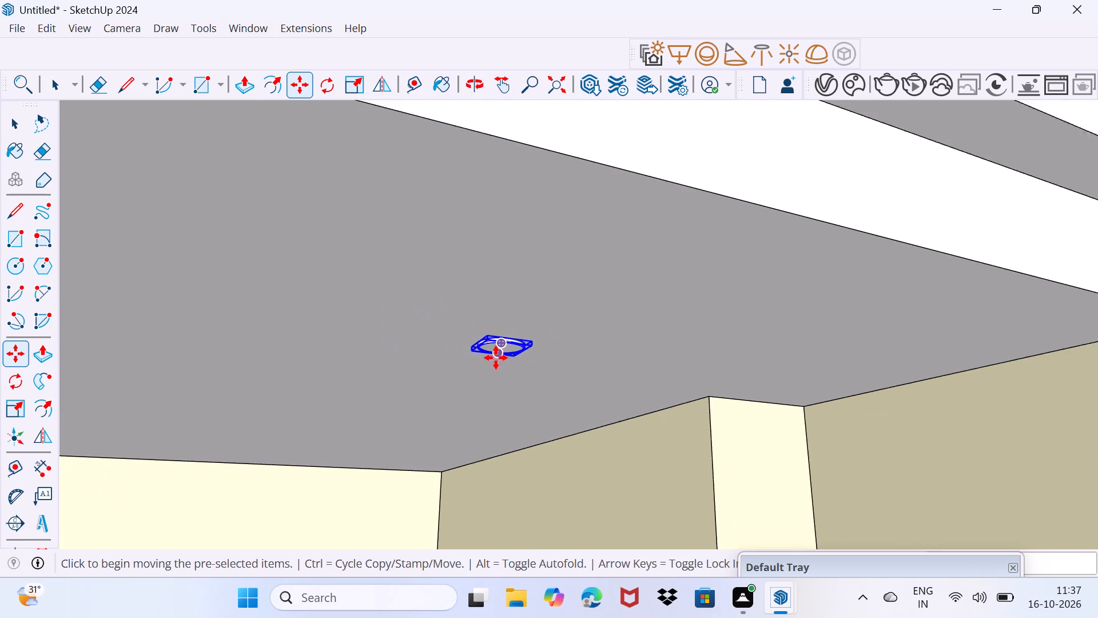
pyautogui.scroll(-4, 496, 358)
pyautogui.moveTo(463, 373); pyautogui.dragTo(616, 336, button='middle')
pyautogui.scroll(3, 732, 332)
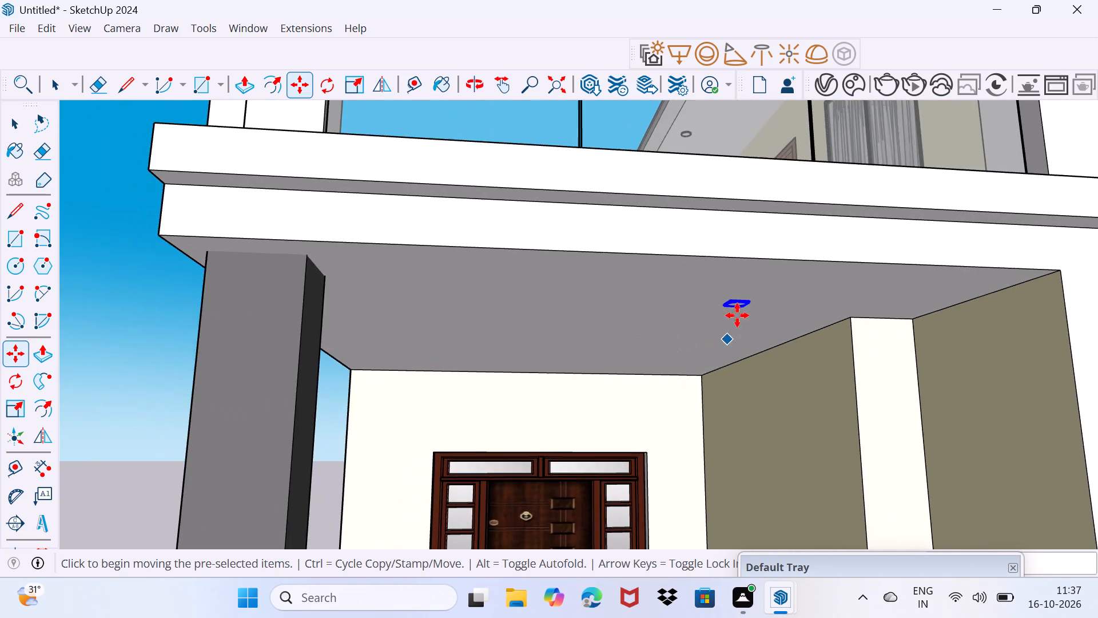
# Move the ceiling light across the balcony ceiling slightly toward the balcony's front edge.
pyautogui.scroll(1, 737, 315)
pyautogui.click(756, 289)
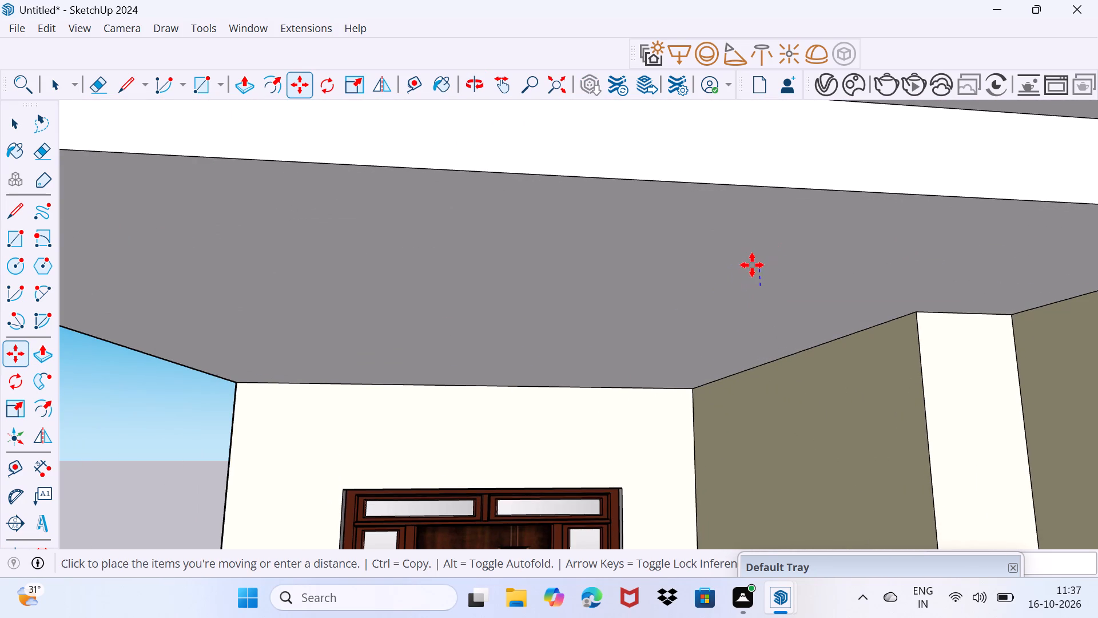
pyautogui.click(826, 241)
# Copy the balcony ceiling light across the same ceiling toward the corner column side to make a second light.
pyautogui.scroll(7, 777, 263)
pyautogui.click(769, 252)
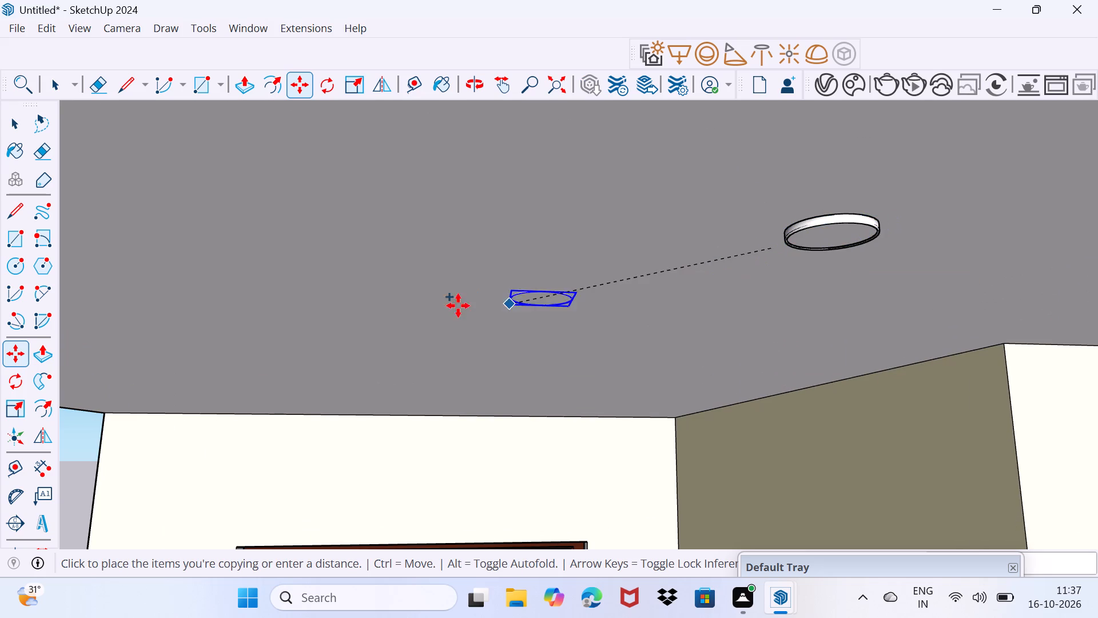
pyautogui.scroll(4, 217, 326)
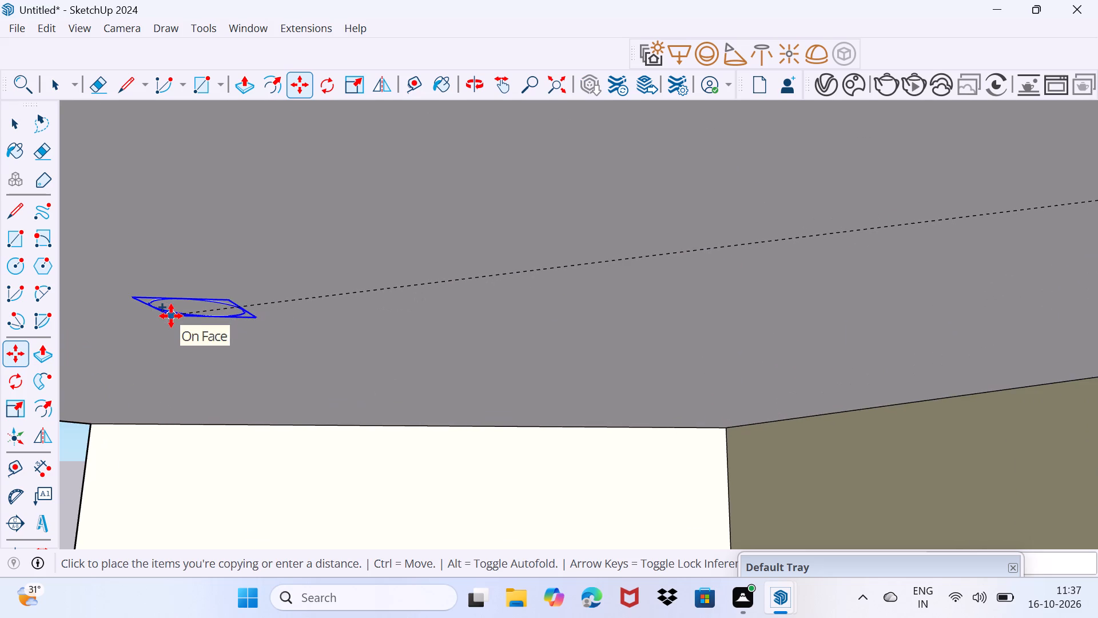
pyautogui.click(171, 316)
# Lower the second balcony light slightly so its body hangs below the ceiling, and clear the selection.
pyautogui.scroll(4, 202, 328)
pyautogui.click(234, 270)
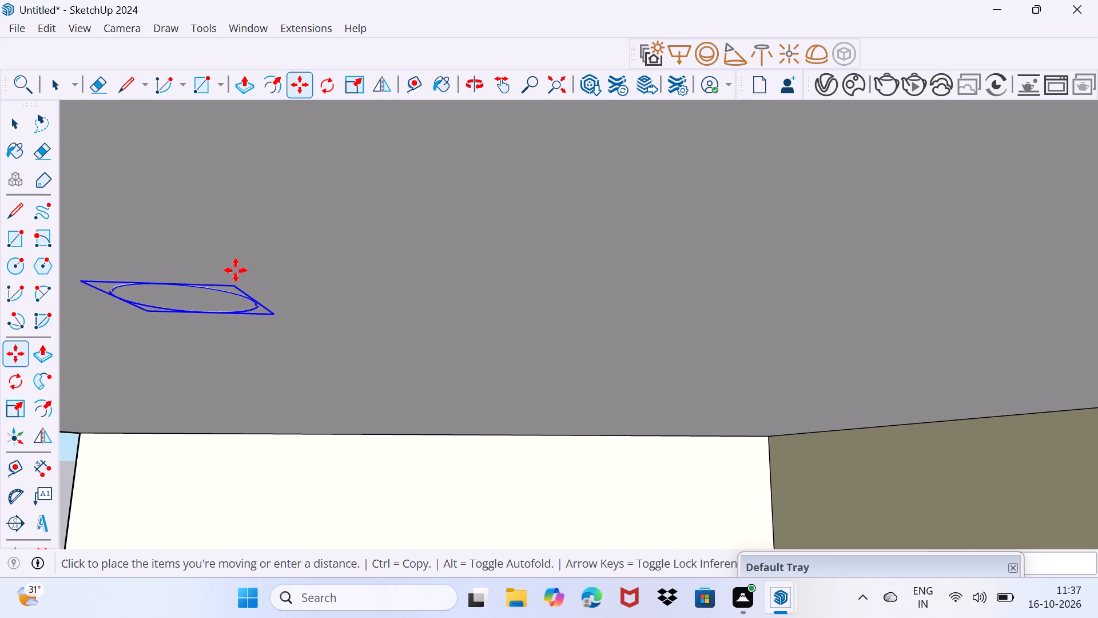
pyautogui.click(233, 282)
pyautogui.press('space')
pyautogui.moveTo(272, 355); pyautogui.dragTo(291, 334)
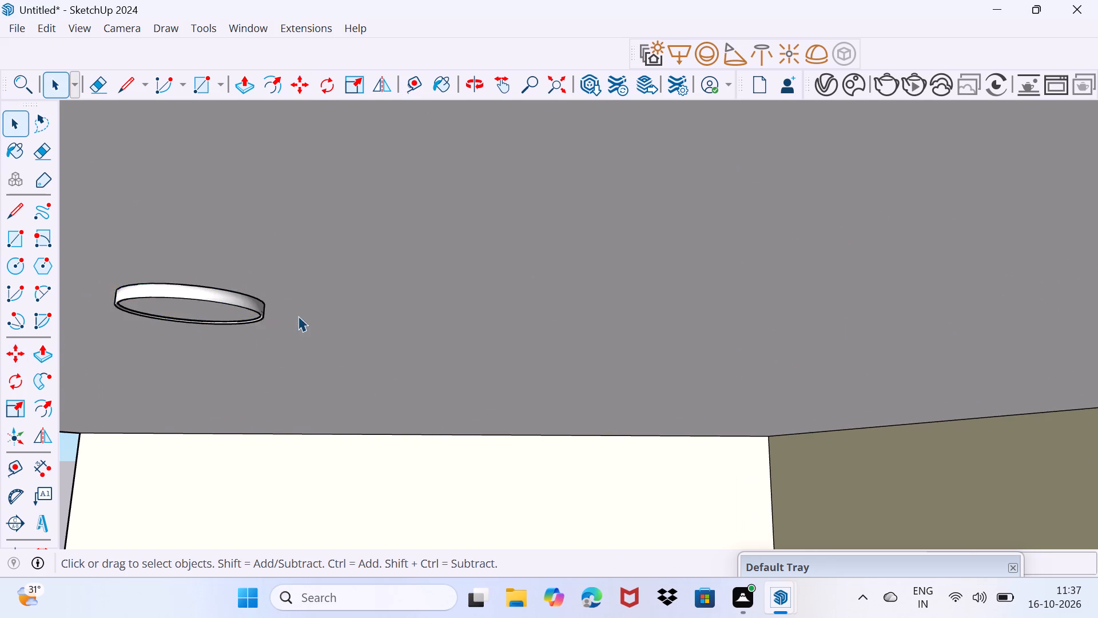
# Copy the balcony ceiling light nearest the side wall straight down to the ground-floor porch ceiling.
pyautogui.scroll(-20, 297, 316)
pyautogui.scroll(-4, 266, 367)
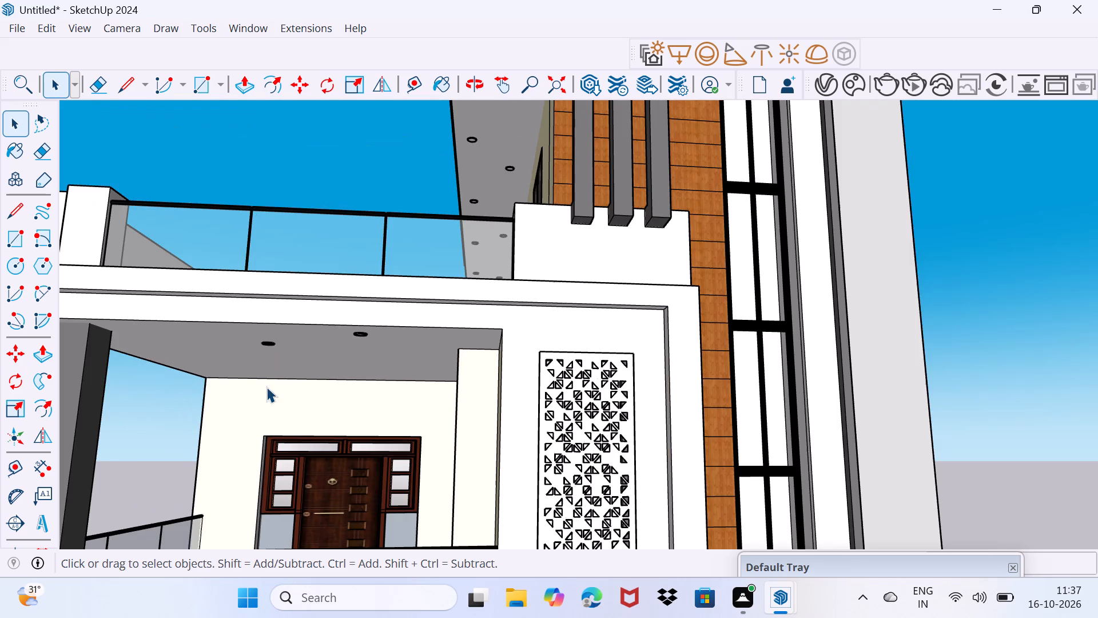
pyautogui.keyDown('shift'); pyautogui.moveTo(276, 400); pyautogui.dragTo(363, 280, button='middle'); pyautogui.keyUp('shift')
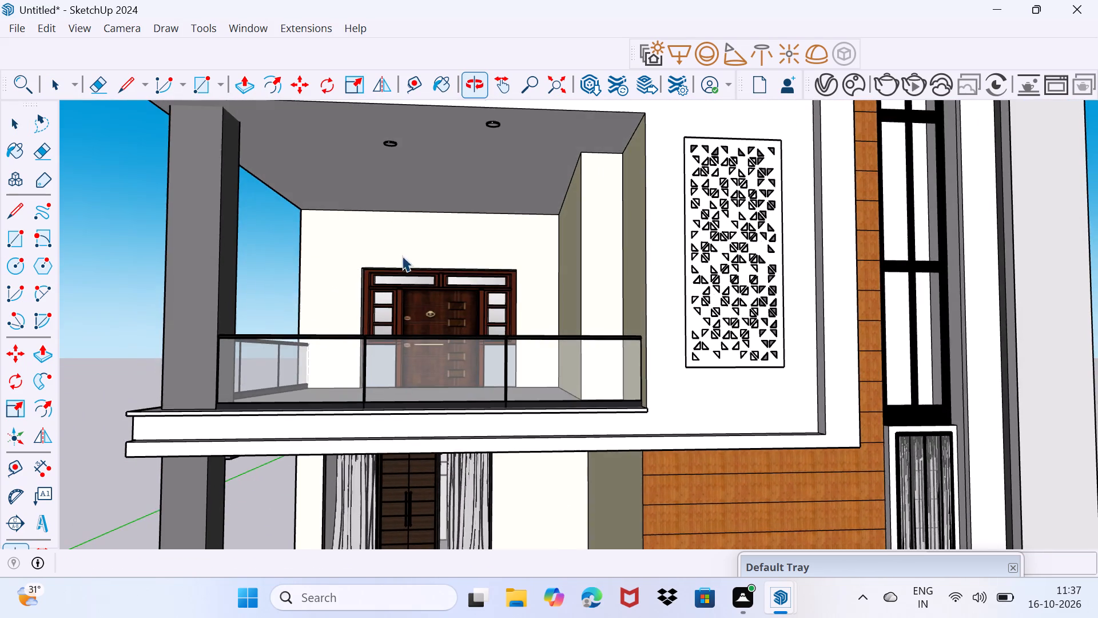
pyautogui.keyDown('shift'); pyautogui.moveTo(415, 225); pyautogui.dragTo(407, 252, button='middle'); pyautogui.keyUp('shift')
pyautogui.click(482, 169)
pyautogui.scroll(5, 482, 169)
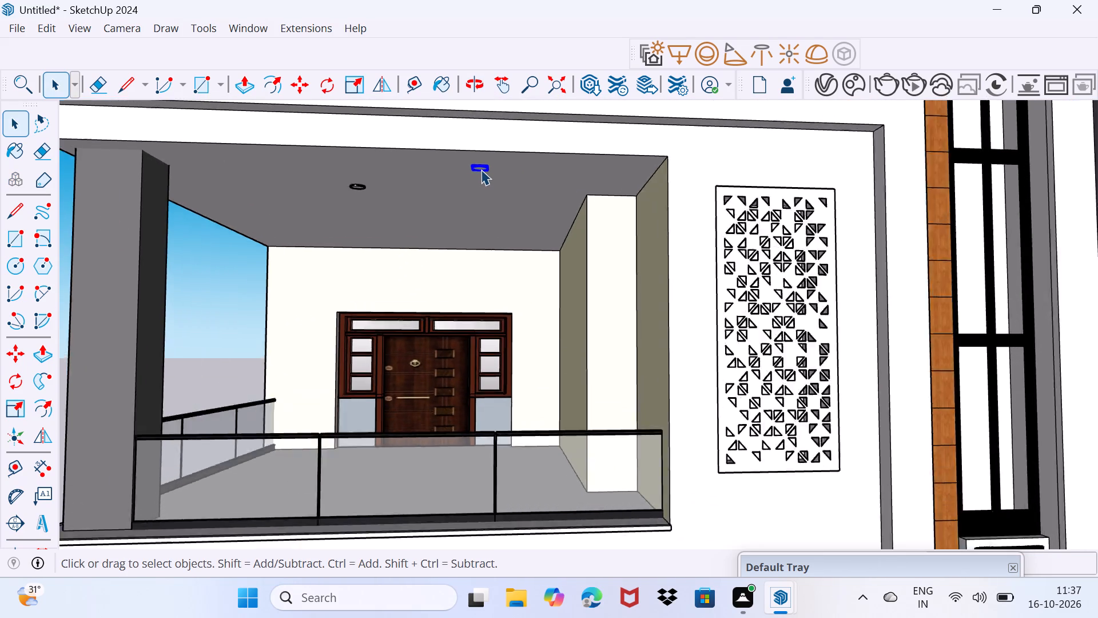
pyautogui.scroll(5, 481, 169)
pyautogui.press('m')
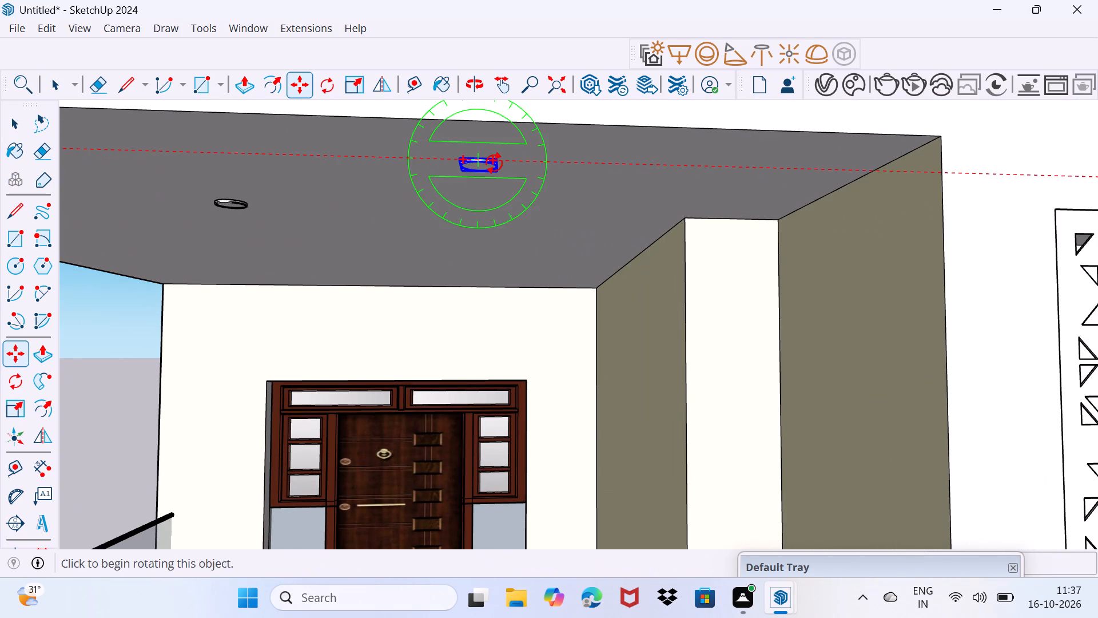
pyautogui.scroll(10, 494, 163)
pyautogui.click(512, 145)
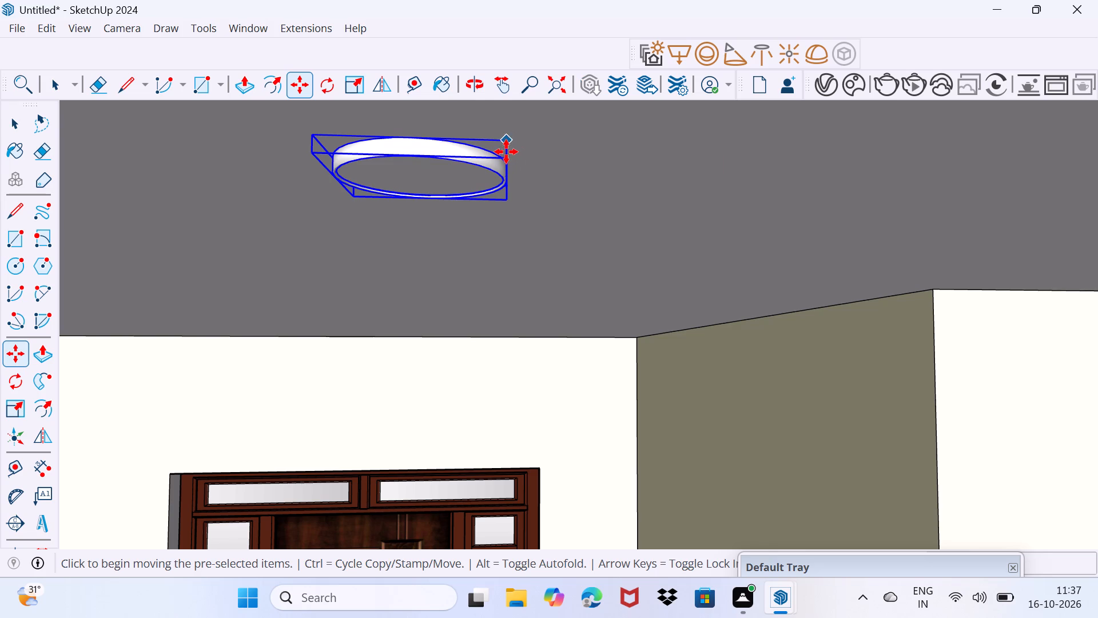
pyautogui.scroll(-16, 484, 227)
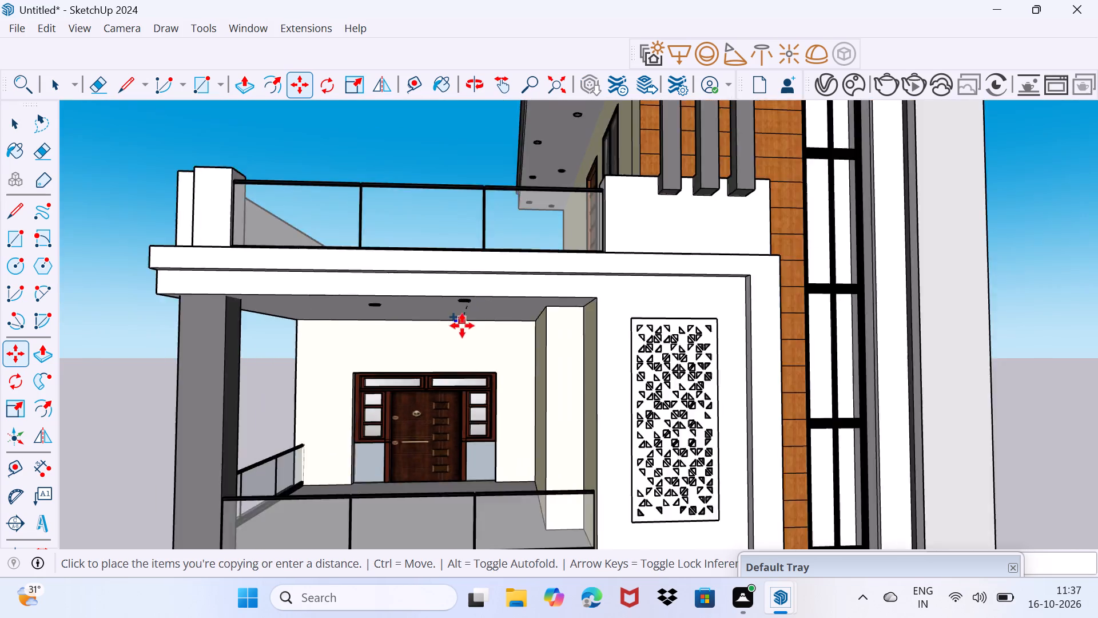
pyautogui.scroll(-4, 462, 326)
pyautogui.keyDown('shift'); pyautogui.moveTo(453, 373); pyautogui.dragTo(480, 215, button='middle'); pyautogui.keyUp('shift')
pyautogui.scroll(7, 467, 306)
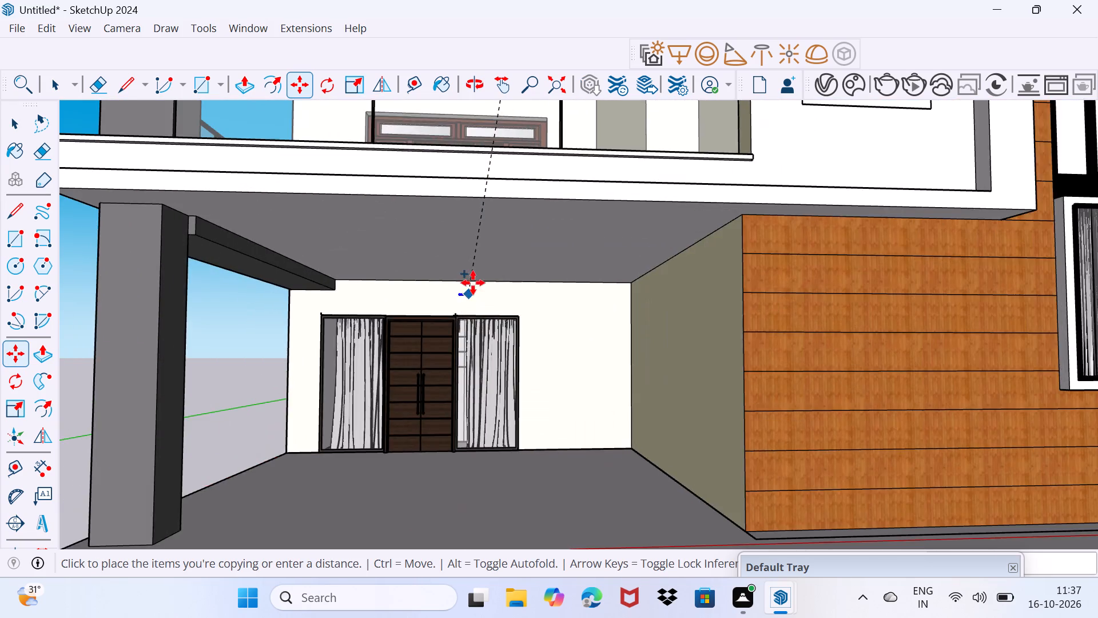
pyautogui.scroll(3, 473, 283)
pyautogui.moveTo(475, 278); pyautogui.dragTo(515, 247, button='middle')
pyautogui.scroll(-8, 515, 247)
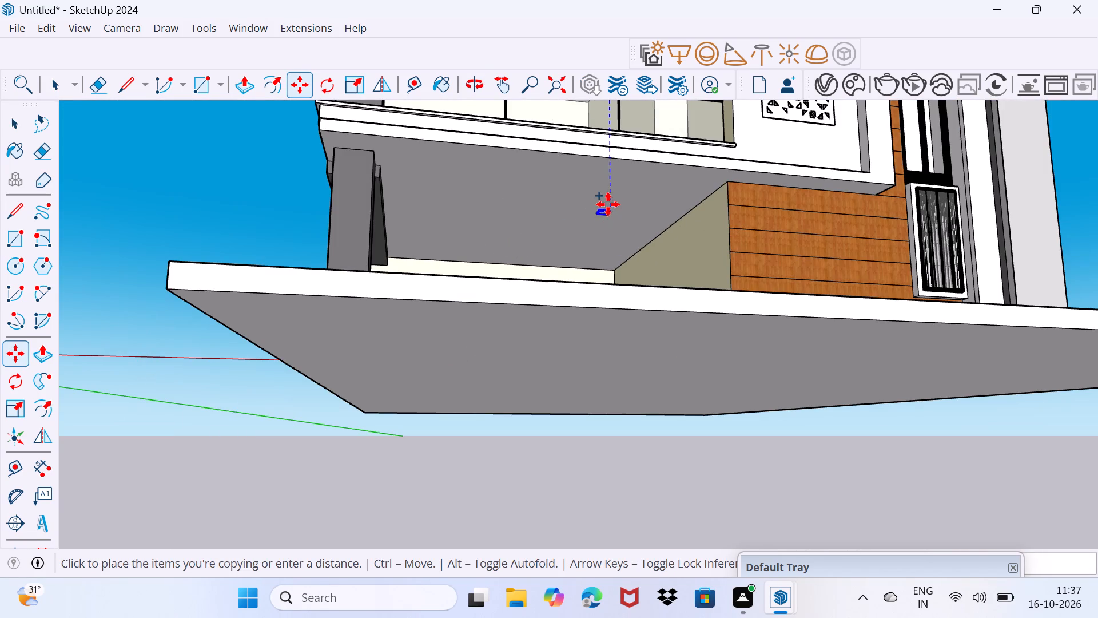
pyautogui.click(604, 202)
# Move the copied light along the porch ceiling toward the front edge.
pyautogui.scroll(10, 604, 202)
pyautogui.moveTo(603, 197); pyautogui.dragTo(580, 208, button='middle')
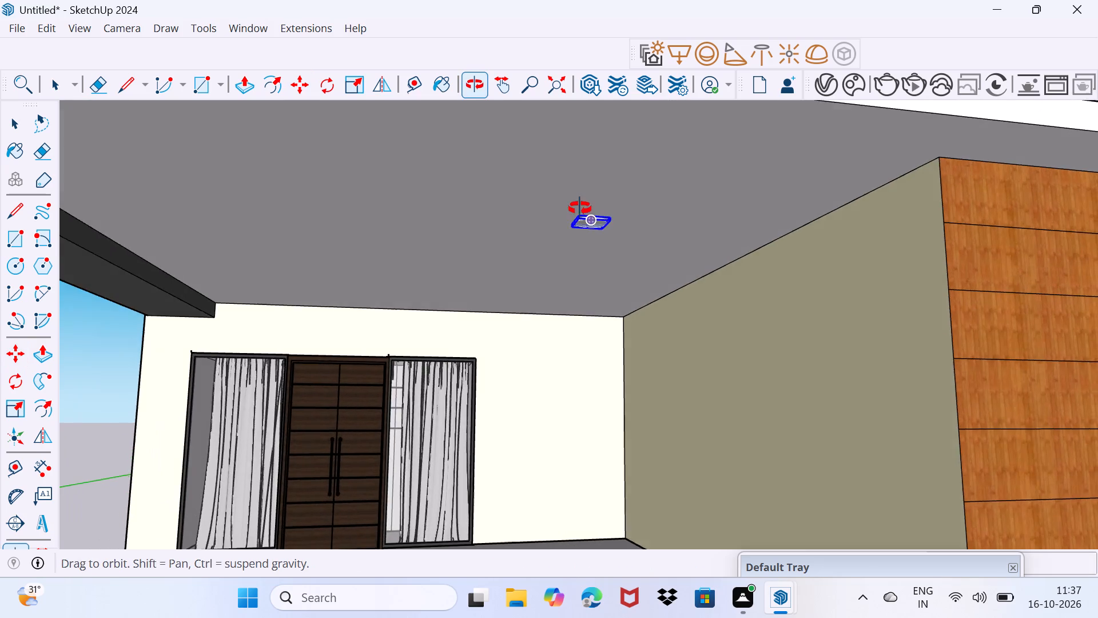
pyautogui.moveTo(580, 208); pyautogui.dragTo(560, 211, button='middle')
pyautogui.scroll(3, 489, 249)
pyautogui.keyDown('shift'); pyautogui.moveTo(489, 249); pyautogui.dragTo(458, 300, button='middle'); pyautogui.keyUp('shift')
pyautogui.scroll(-3, 458, 300)
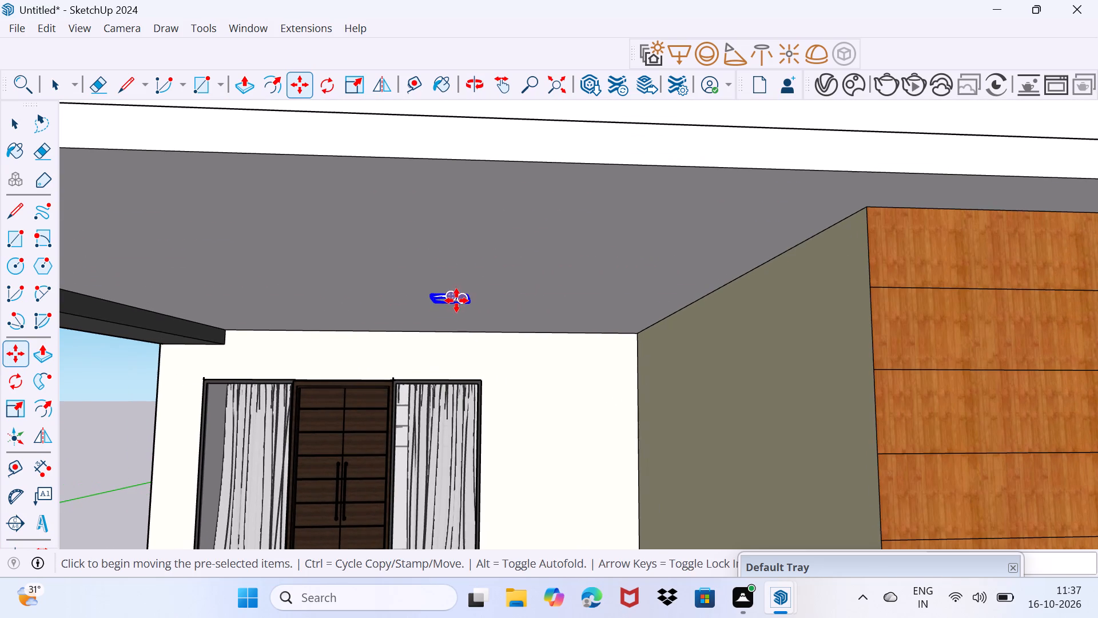
pyautogui.scroll(4, 463, 297)
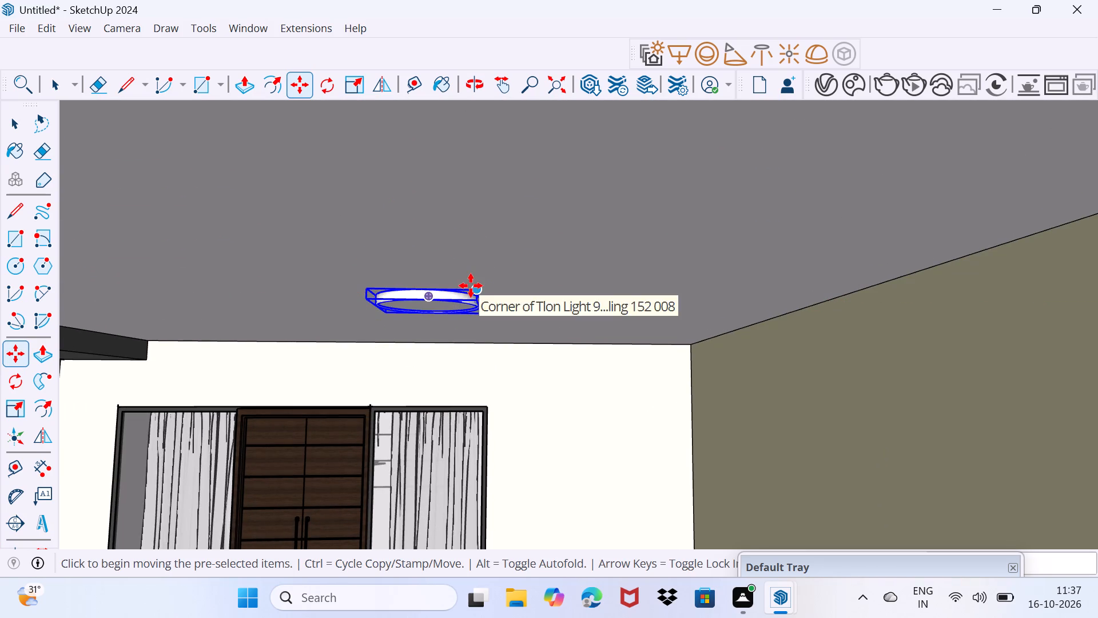
pyautogui.click(471, 286)
pyautogui.scroll(-4, 533, 229)
pyautogui.keyDown('shift'); pyautogui.moveTo(535, 227); pyautogui.dragTo(473, 339, button='middle'); pyautogui.keyUp('shift')
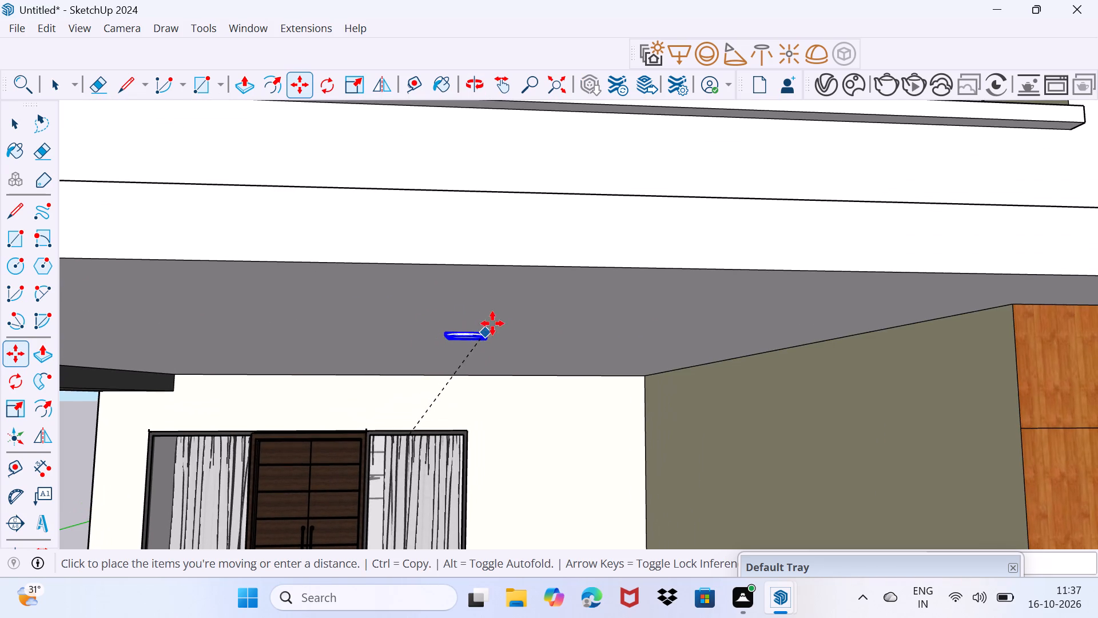
pyautogui.click(530, 295)
# Lower the porch ceiling light slightly so its body hangs below the ceiling surface.
pyautogui.scroll(4, 527, 293)
pyautogui.moveTo(524, 292); pyautogui.dragTo(481, 302, button='middle')
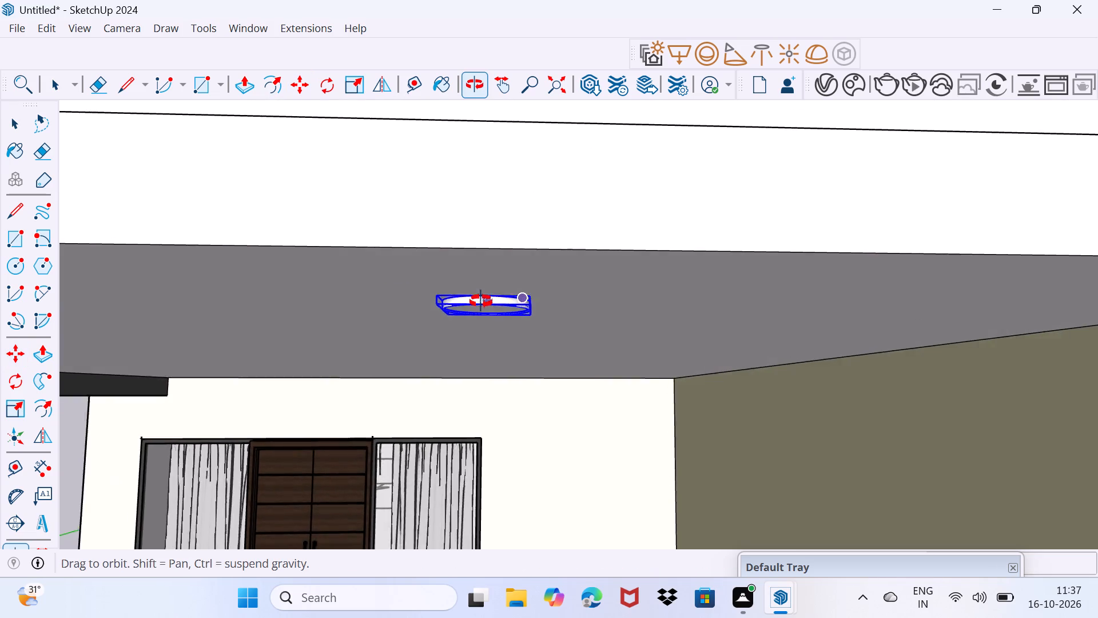
pyautogui.moveTo(481, 302); pyautogui.dragTo(285, 249, button='middle')
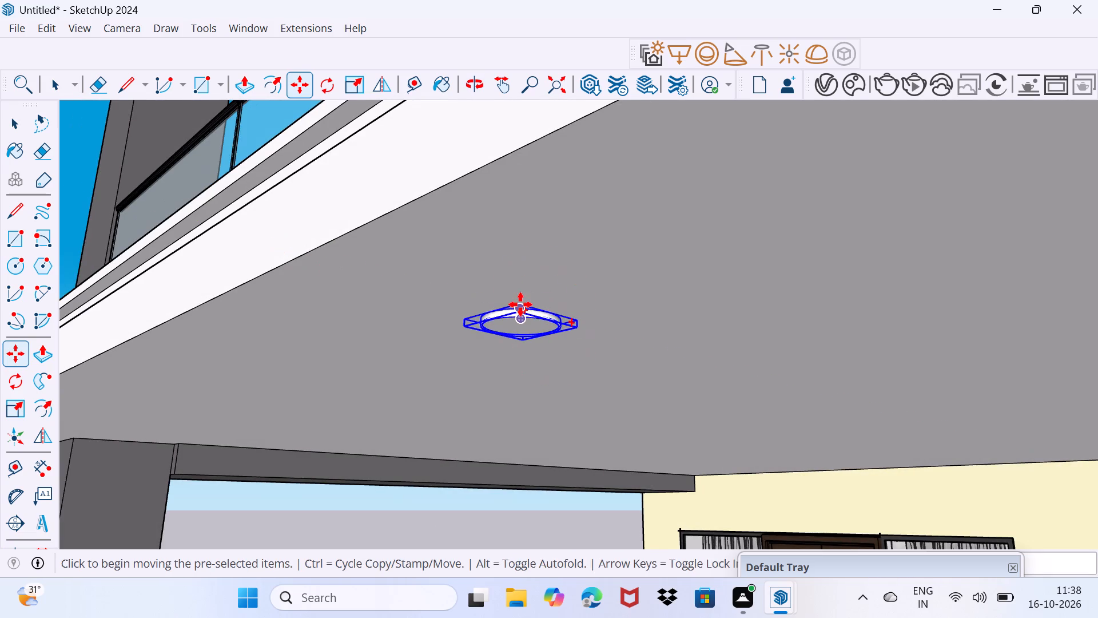
pyautogui.click(521, 295)
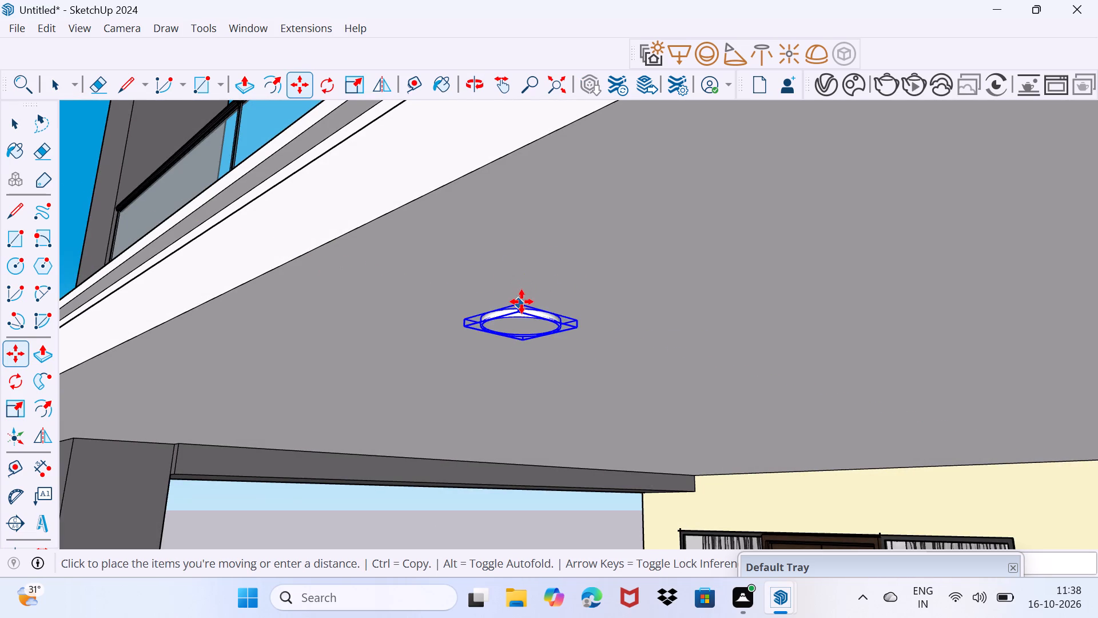
pyautogui.click(522, 302)
# Copy the porch light across the porch ceiling toward the corner column side to make a second light.
pyautogui.moveTo(519, 310); pyautogui.dragTo(842, 329, button='middle')
pyautogui.press('m')
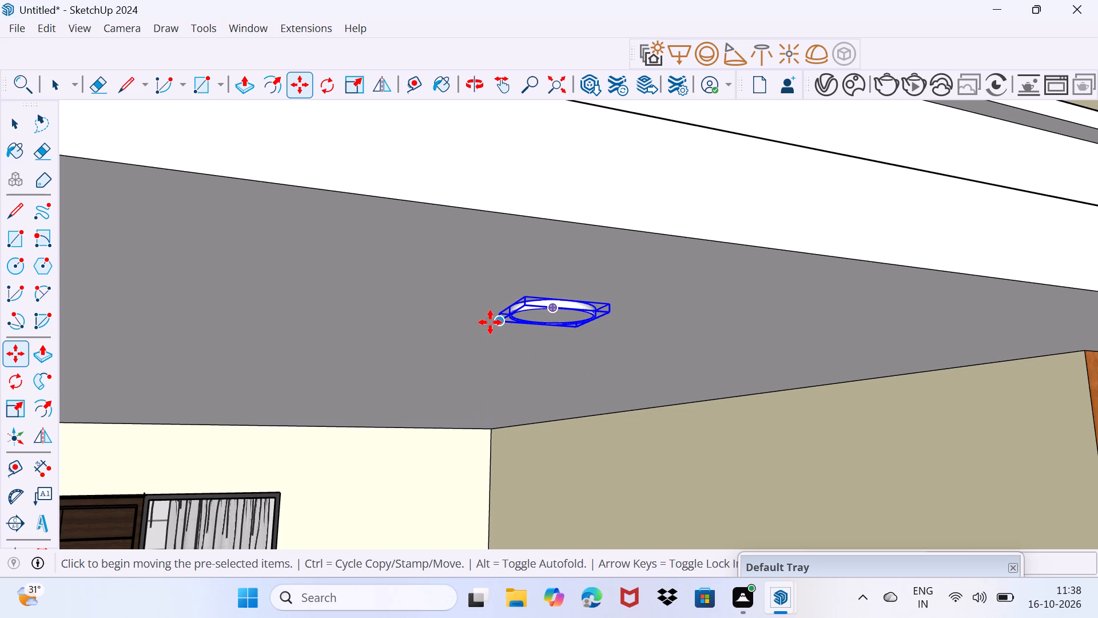
pyautogui.click(492, 322)
pyautogui.scroll(-4, 343, 324)
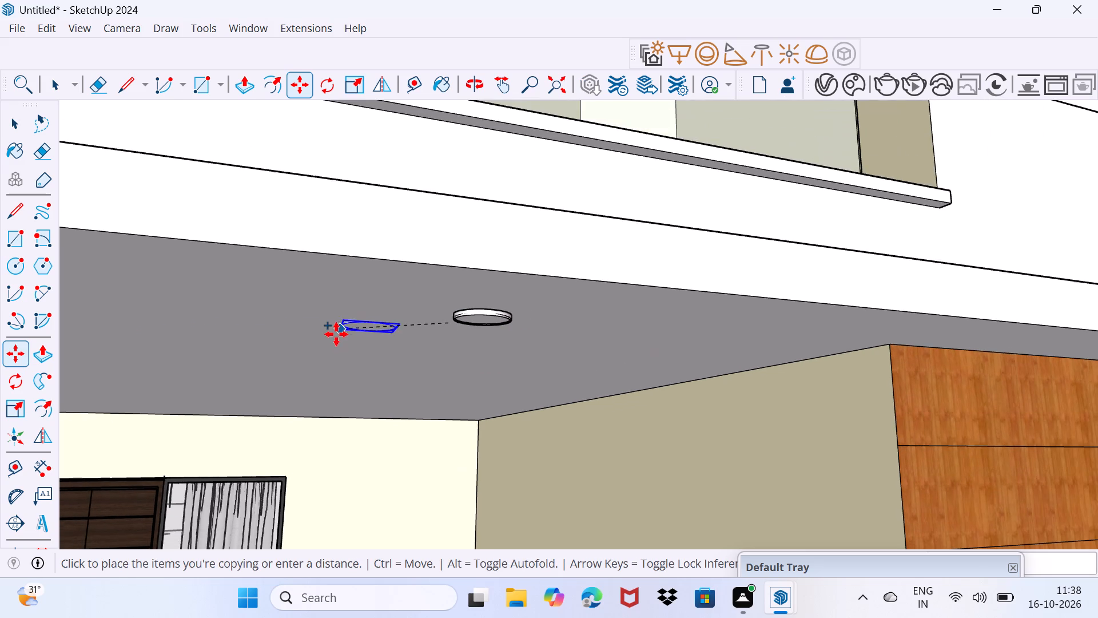
pyautogui.moveTo(328, 338); pyautogui.dragTo(559, 323, button='middle')
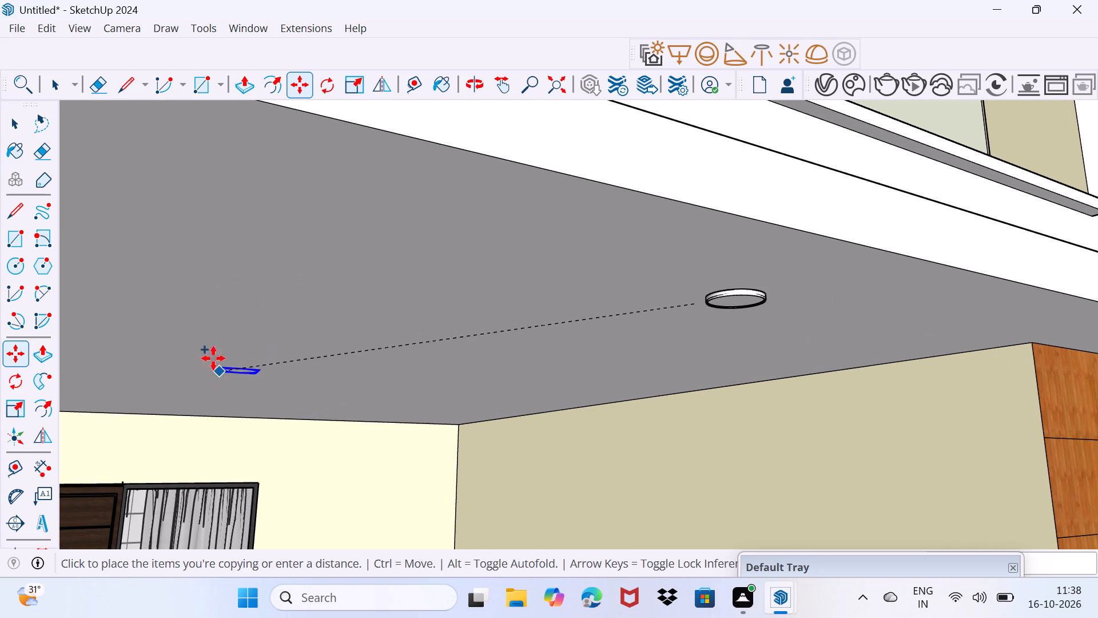
pyautogui.scroll(-1, 178, 348)
pyautogui.keyDown('shift'); pyautogui.moveTo(178, 348); pyautogui.dragTo(486, 331, button='middle'); pyautogui.keyUp('shift')
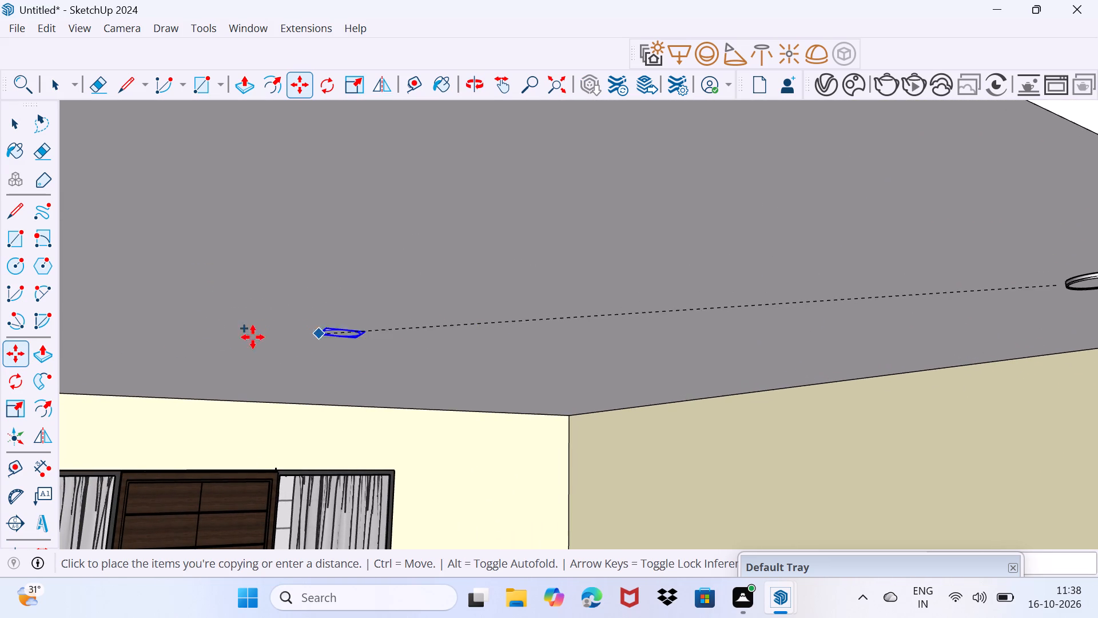
pyautogui.click(190, 316)
# Lower the second porch light slightly so its body hangs below the ceiling, and clear the selection.
pyautogui.scroll(3, 228, 292)
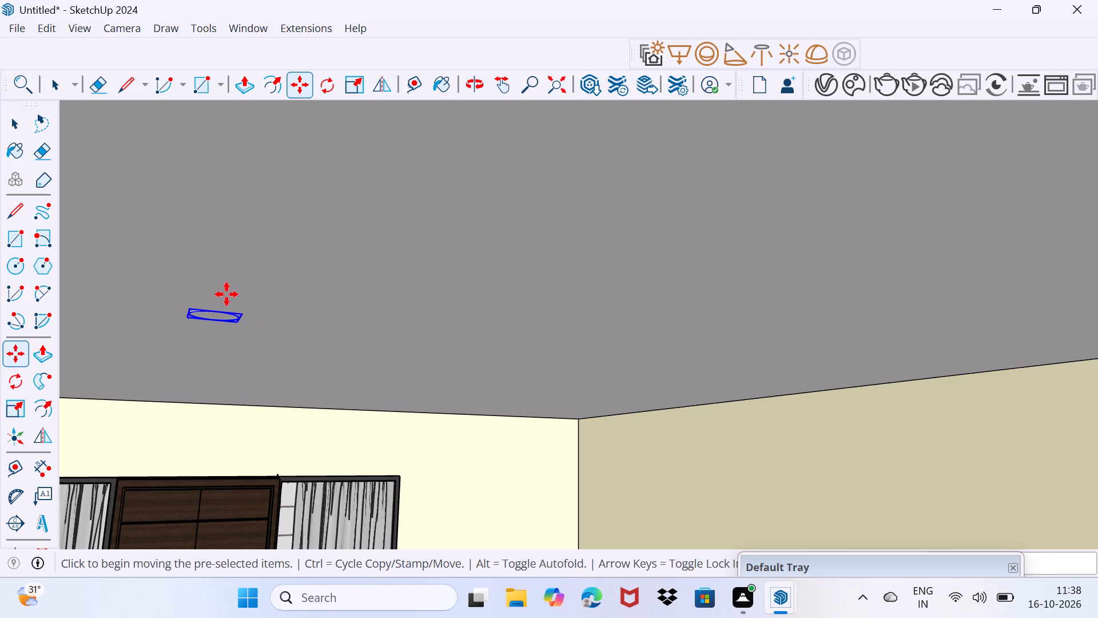
pyautogui.scroll(13, 226, 319)
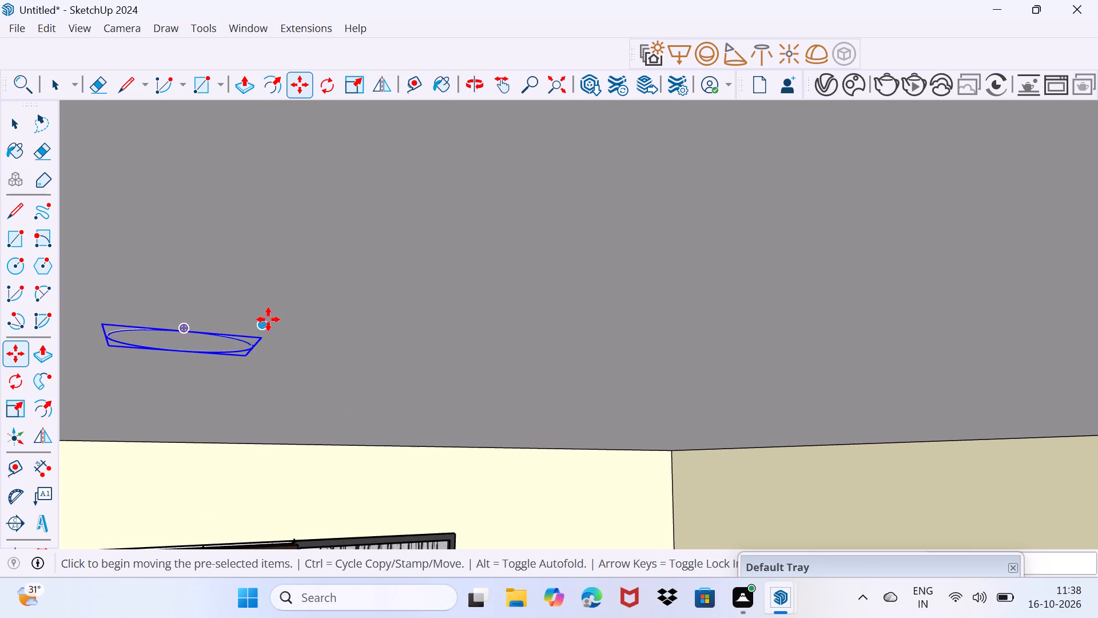
pyautogui.click(264, 319)
pyautogui.click(261, 334)
pyautogui.press('space')
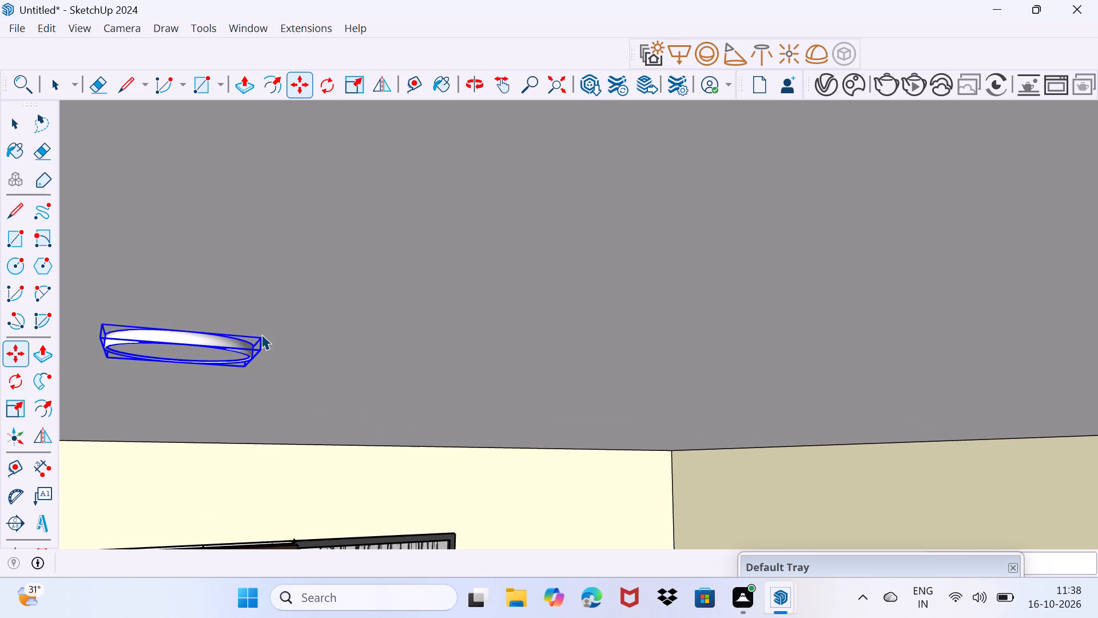
pyautogui.moveTo(291, 321); pyautogui.dragTo(308, 296)
# Examine the balcony and porch ceiling lights and the whole house front from several angles.
pyautogui.scroll(-20, 305, 278)
pyautogui.scroll(-1, 305, 278)
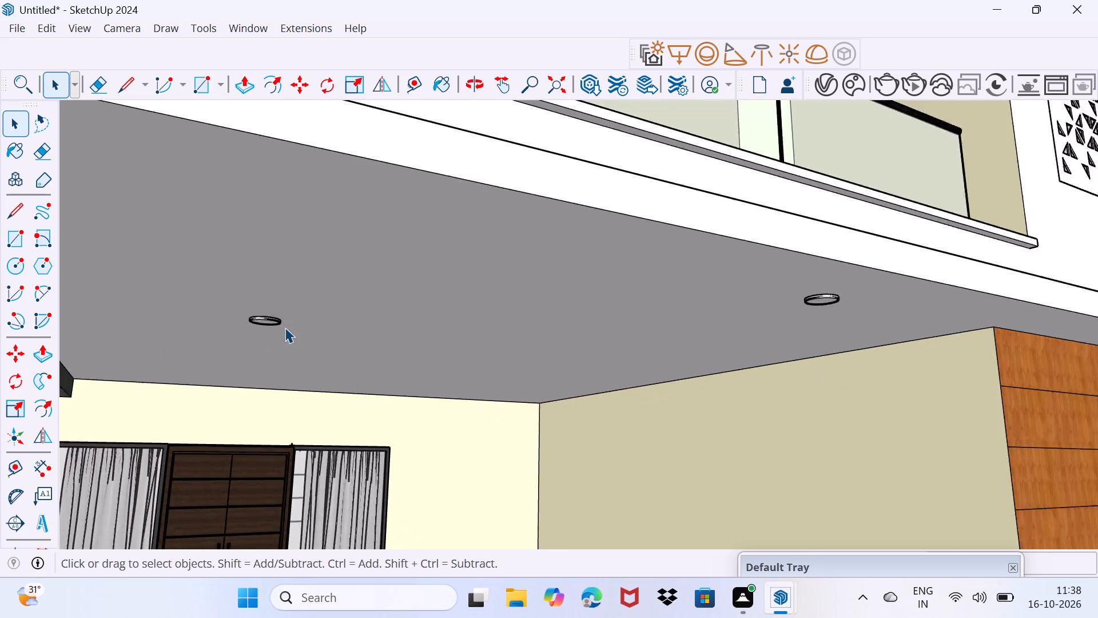
pyautogui.scroll(-10, 285, 327)
pyautogui.moveTo(466, 360); pyautogui.dragTo(361, 371, button='middle')
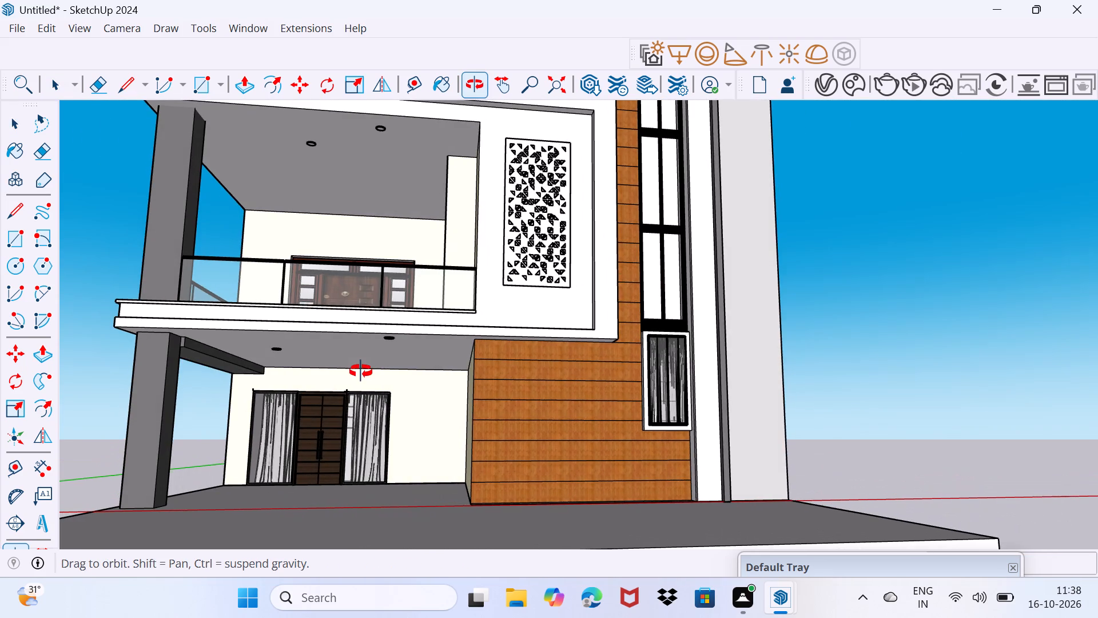
pyautogui.moveTo(361, 371); pyautogui.dragTo(415, 270, button='middle')
pyautogui.moveTo(417, 270); pyautogui.dragTo(401, 349, button='middle')
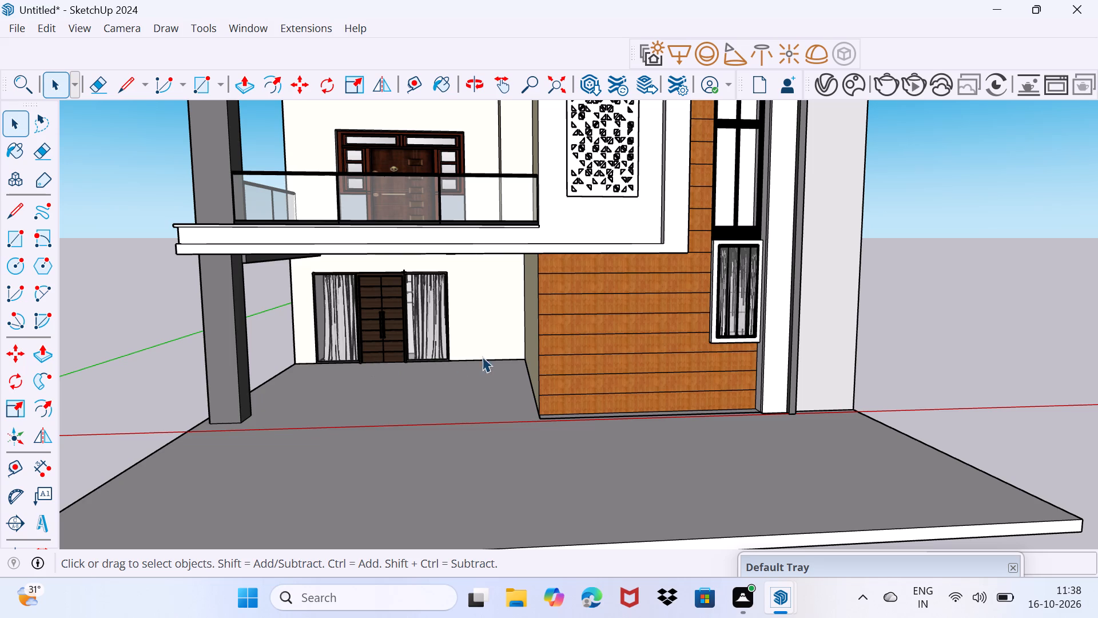
pyautogui.moveTo(547, 381); pyautogui.dragTo(486, 393, button='middle')
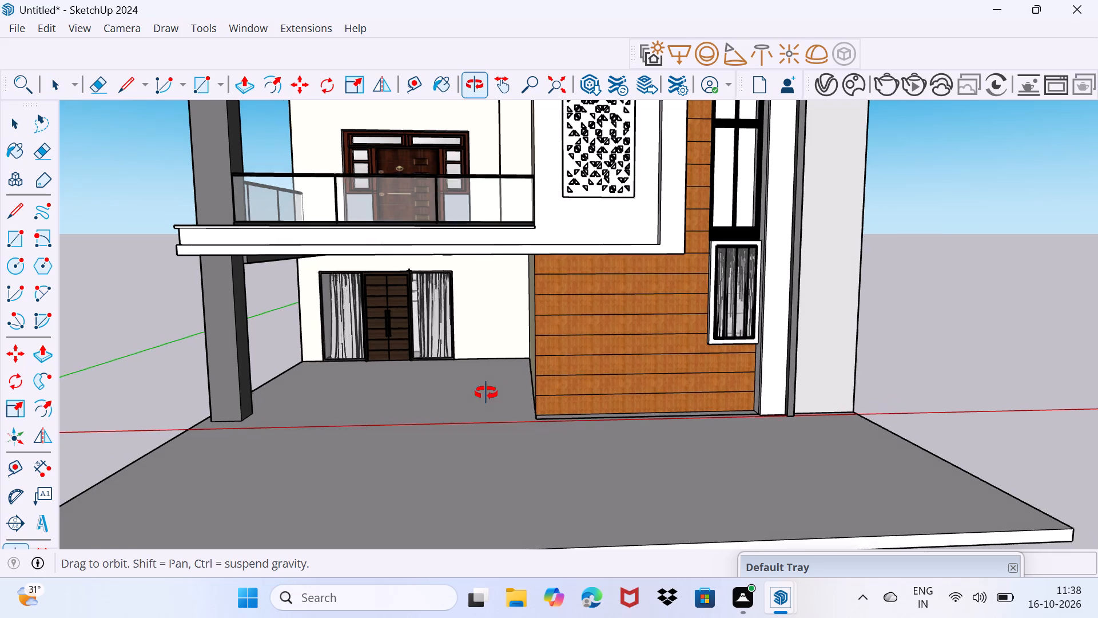
pyautogui.moveTo(486, 393); pyautogui.dragTo(523, 415, button='middle')
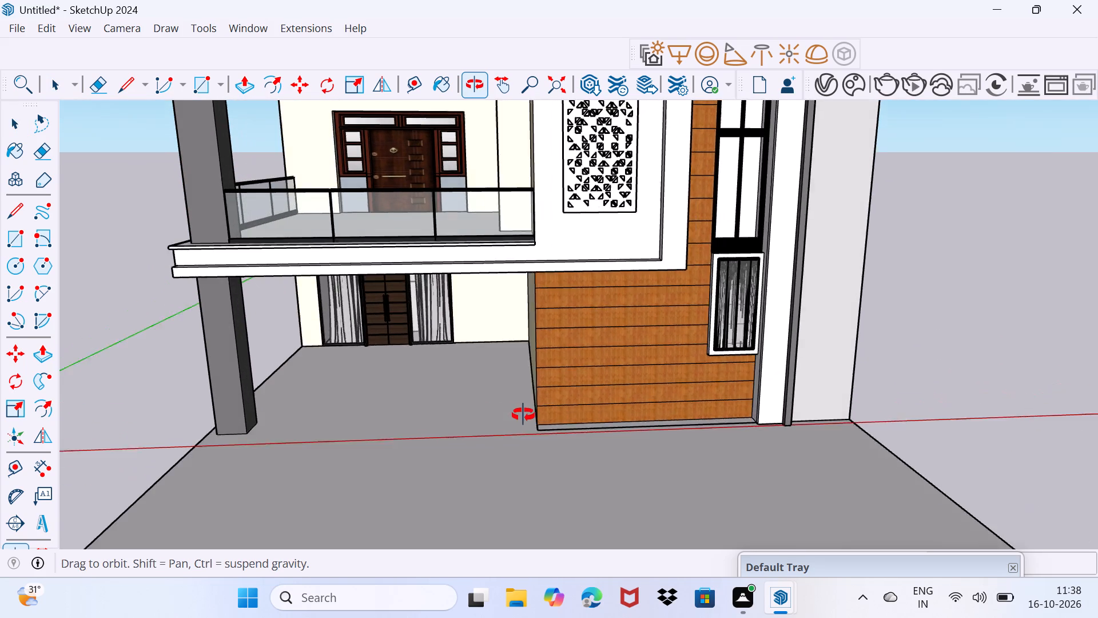
pyautogui.moveTo(523, 415); pyautogui.dragTo(518, 413, button='middle')
pyautogui.scroll(-8, 518, 413)
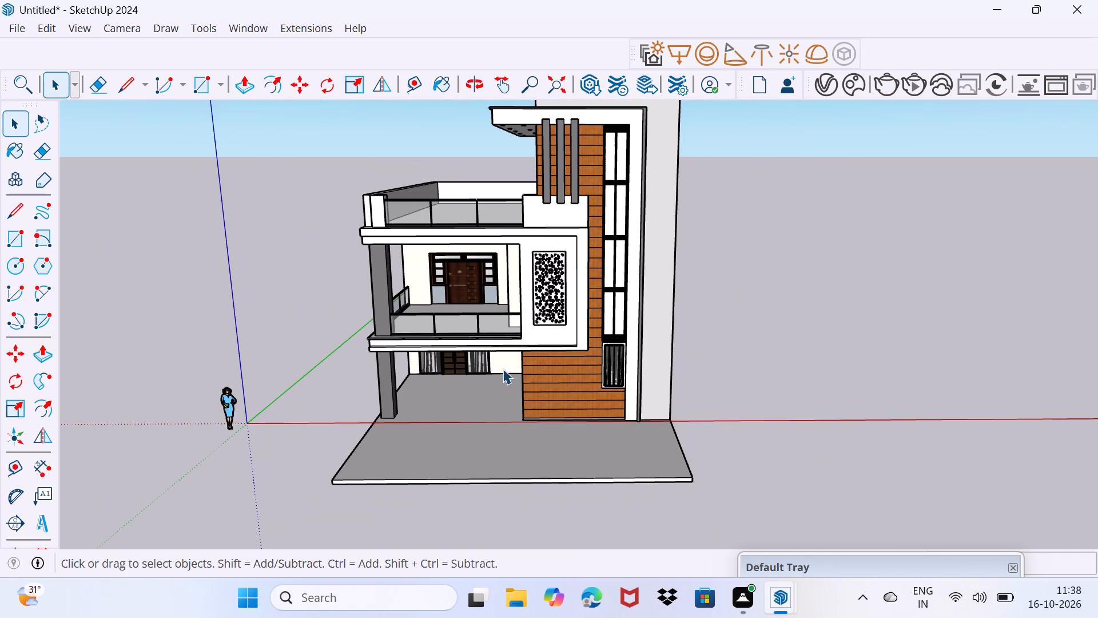
# Pull the narrow outer side face of the terrace corner pillar out flush with the long parapet side wall.
pyautogui.scroll(3, 455, 290)
pyautogui.scroll(15, 329, 191)
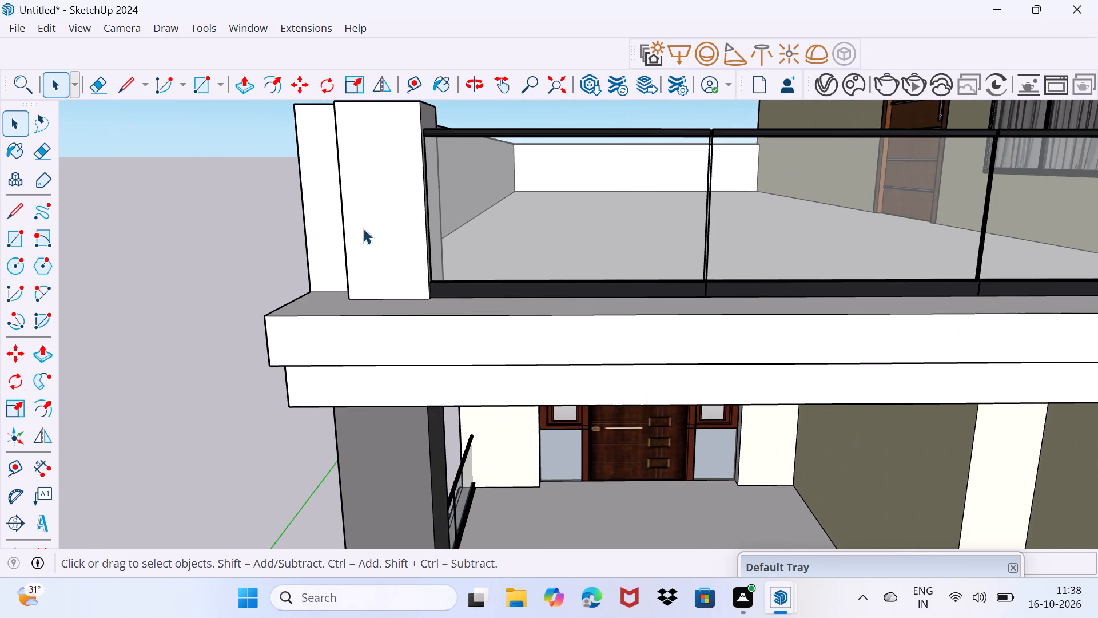
pyautogui.moveTo(361, 235); pyautogui.dragTo(617, 248, button='middle')
pyautogui.click(420, 286)
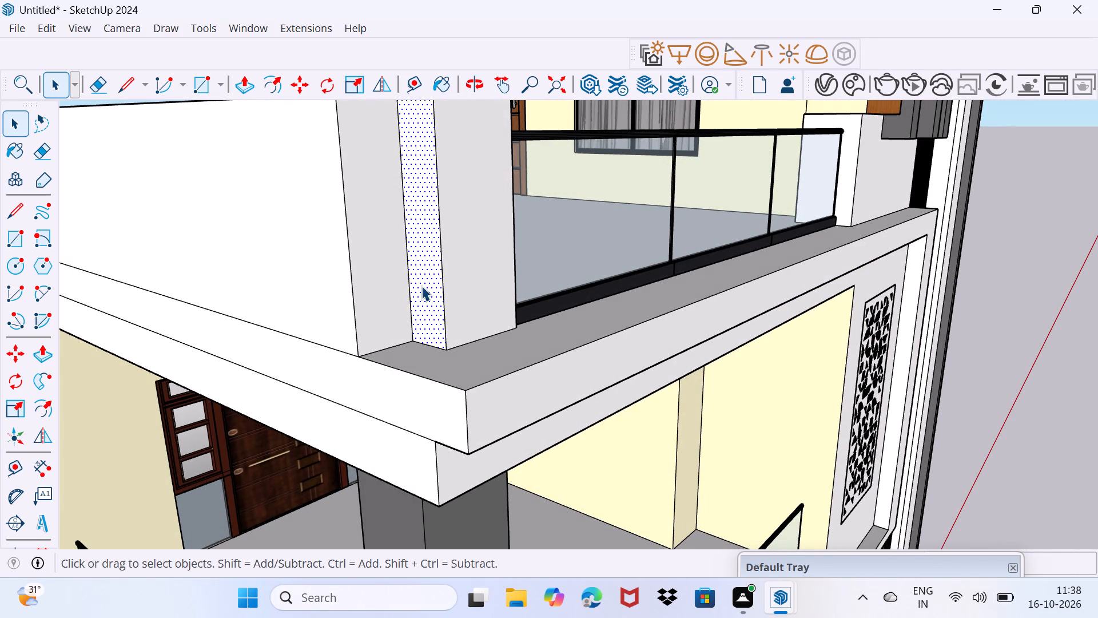
pyautogui.press('p')
pyautogui.click(421, 285)
pyautogui.click(331, 298)
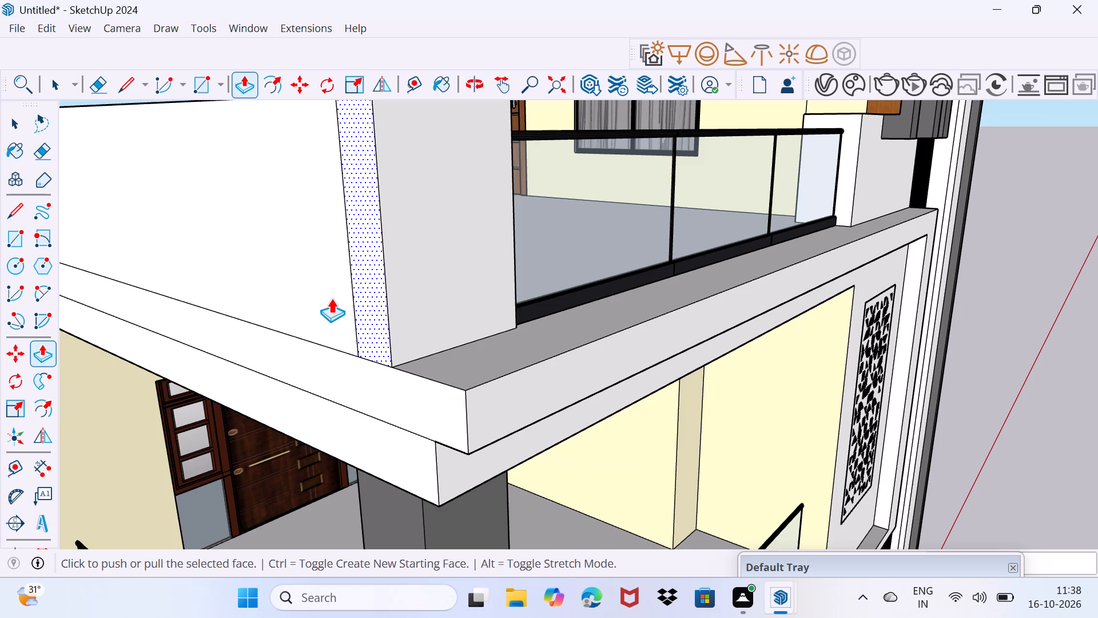
pyautogui.press('space')
# Erase the vertical seam line between the corner pillar and the parapet side wall.
pyautogui.moveTo(331, 298); pyautogui.dragTo(337, 282)
pyautogui.scroll(3, 331, 282)
pyautogui.press('e')
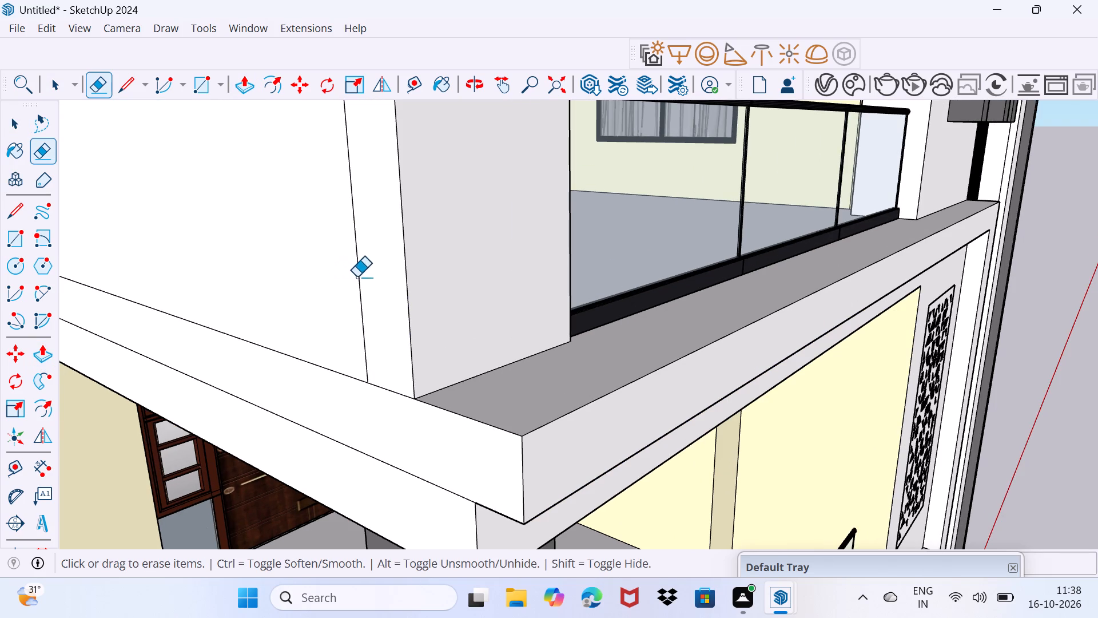
pyautogui.moveTo(358, 277); pyautogui.dragTo(341, 271)
pyautogui.scroll(-9, 320, 269)
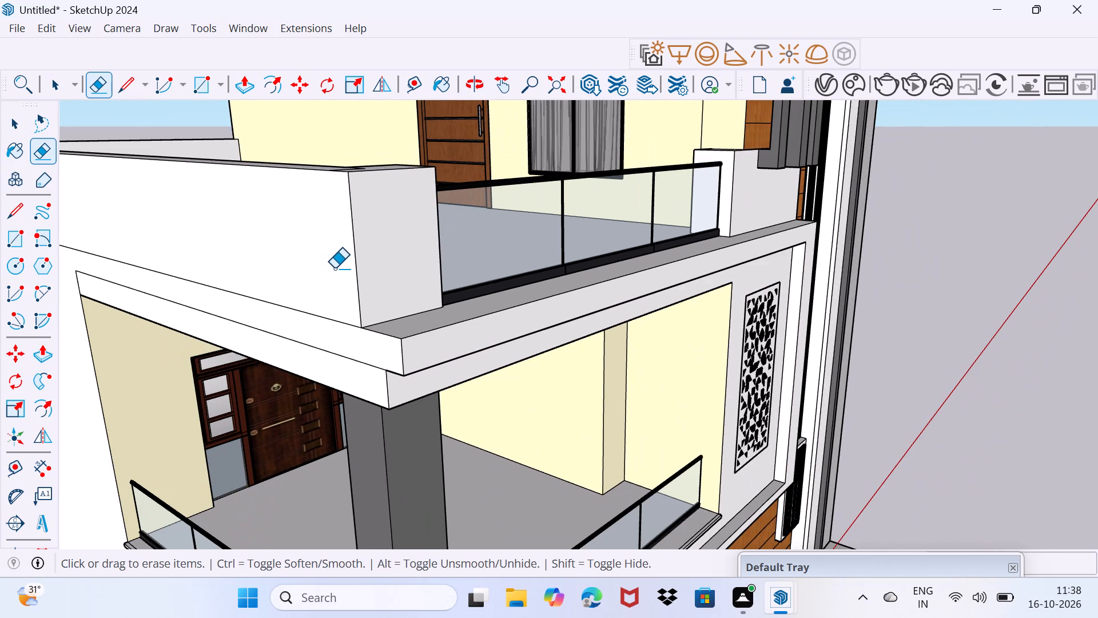
# Draw a line across the parapet top from the pillar's inner corner to the outer wall edge.
pyautogui.keyDown('shift'); pyautogui.moveTo(340, 264); pyautogui.dragTo(361, 397, button='middle'); pyautogui.keyUp('shift')
pyautogui.scroll(3, 380, 303)
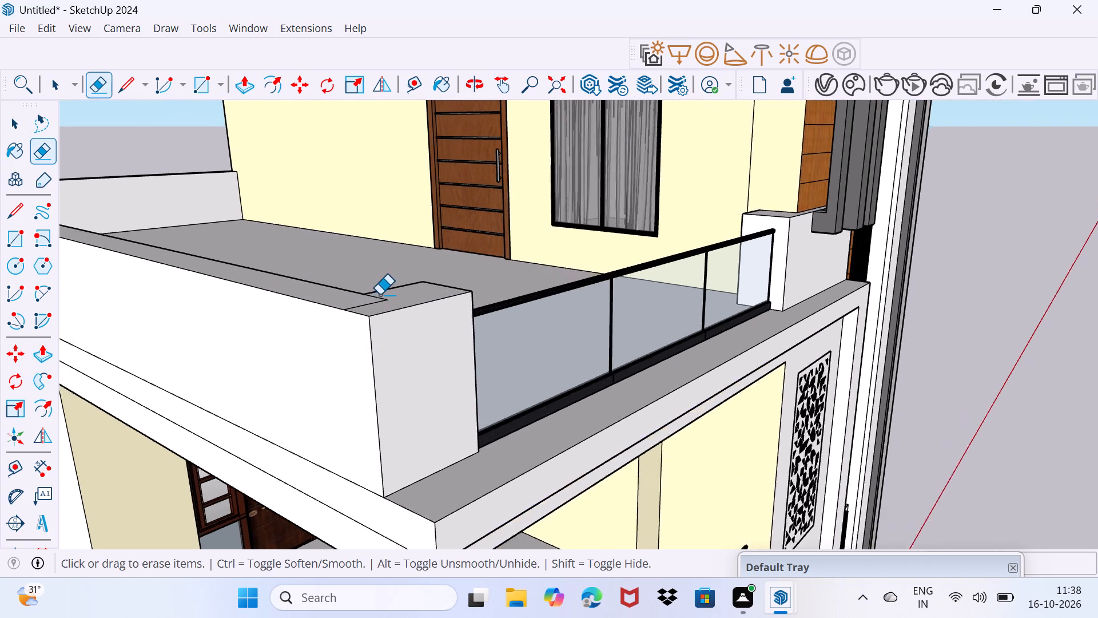
pyautogui.scroll(6, 380, 290)
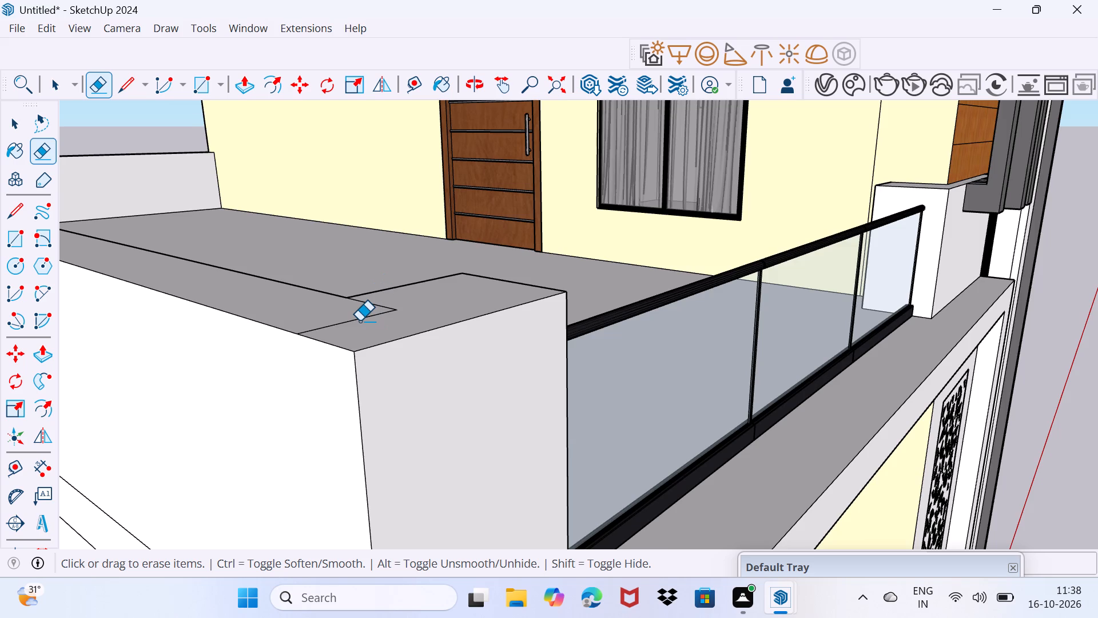
pyautogui.scroll(3, 360, 321)
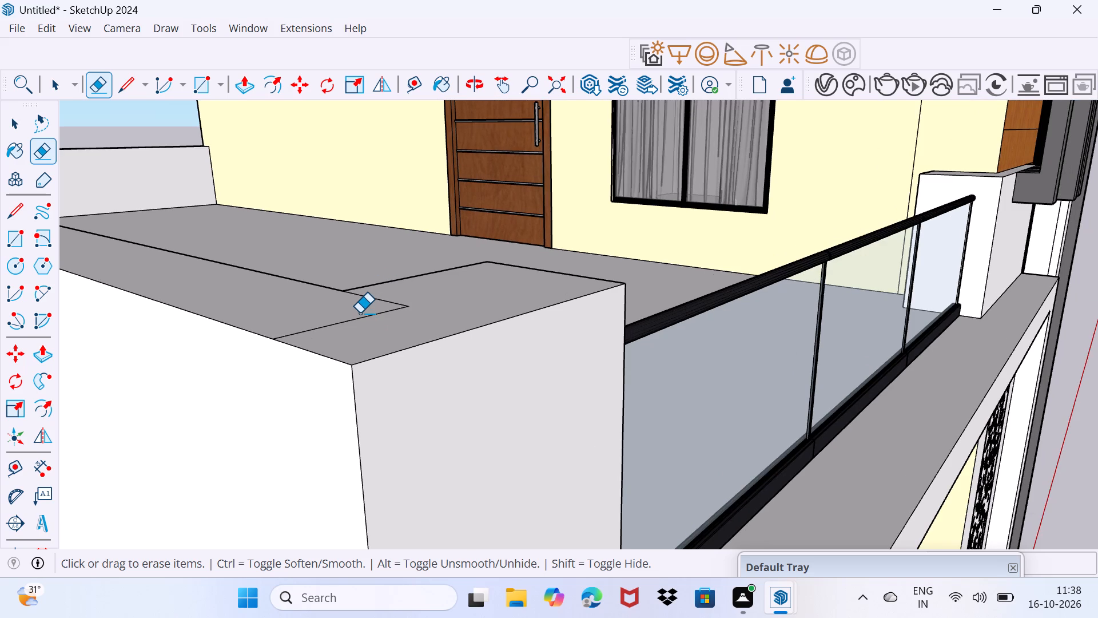
pyautogui.press('l')
pyautogui.click(348, 284)
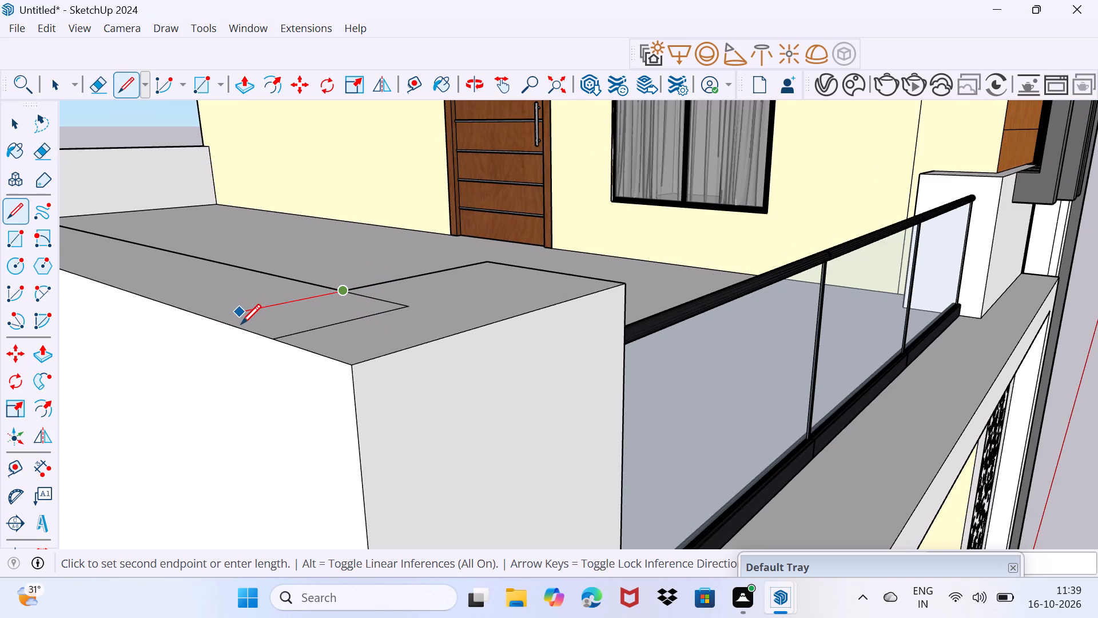
pyautogui.scroll(9, 234, 323)
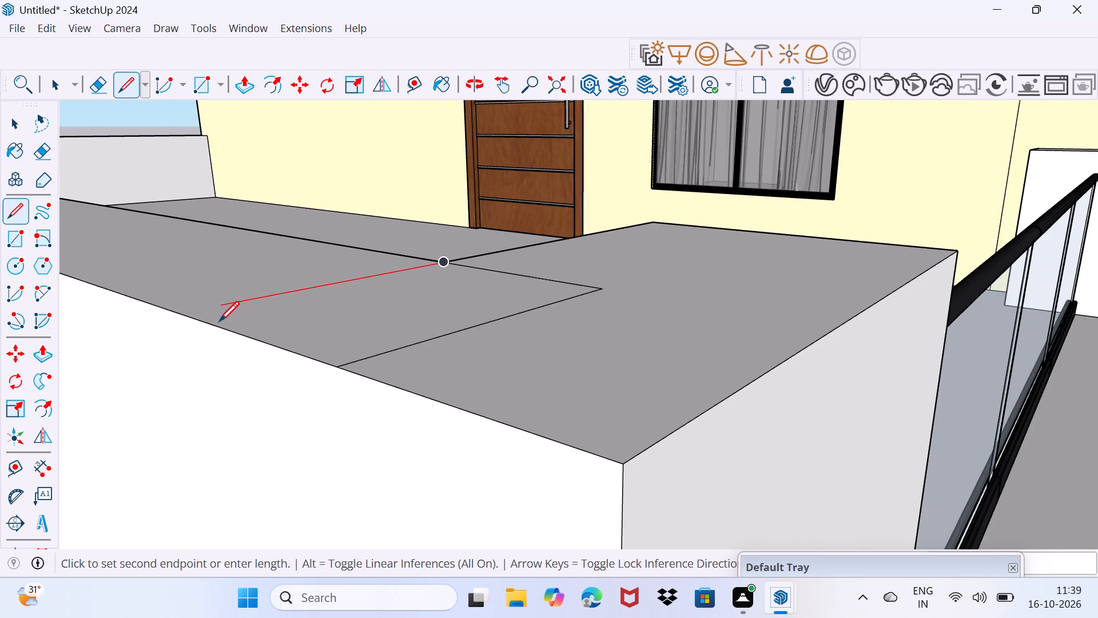
pyautogui.click(187, 311)
pyautogui.press('space')
# Erase the two leftover lines on top of the corner pillar so its top is one face.
pyautogui.press('e')
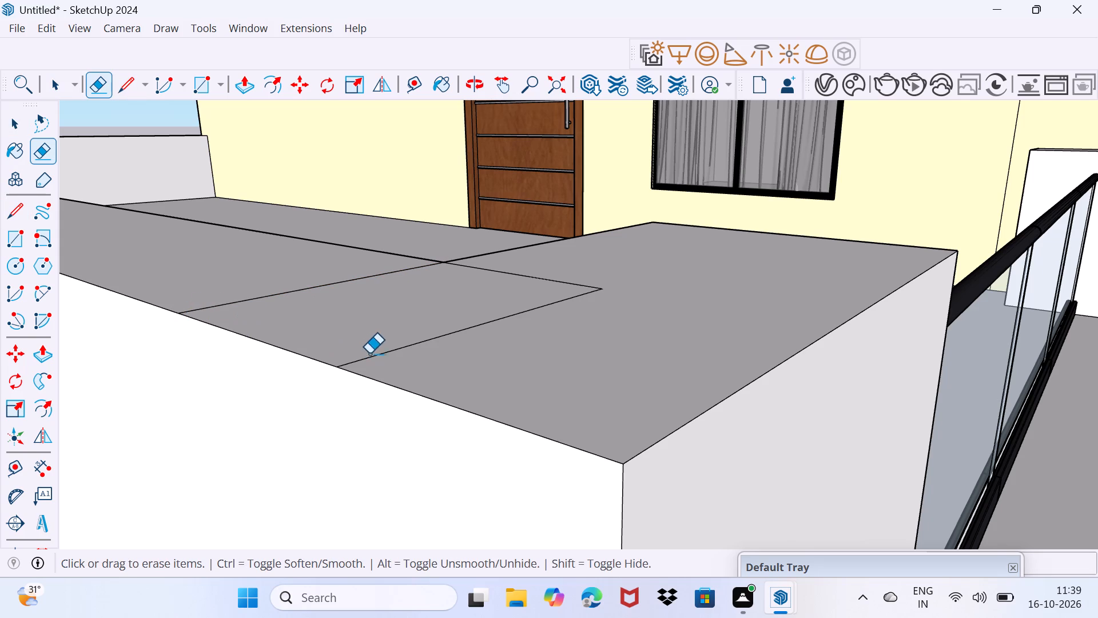
pyautogui.moveTo(375, 355); pyautogui.dragTo(393, 363)
pyautogui.moveTo(546, 269); pyautogui.dragTo(527, 291)
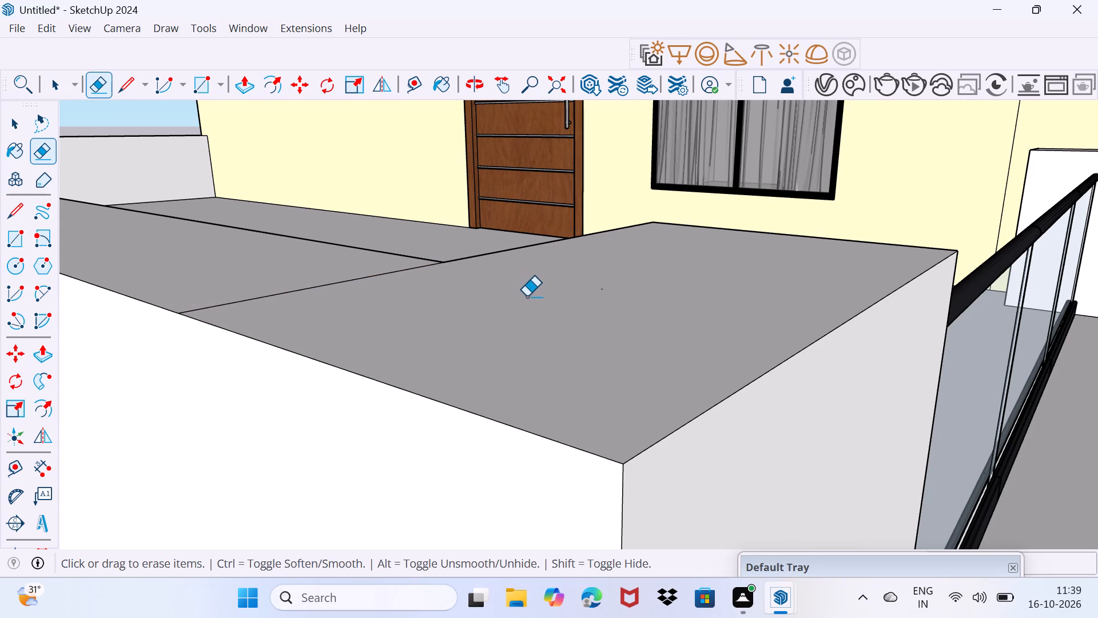
pyautogui.press('space')
# Pull the top face of the corner pillar up 2" to form a cap.
pyautogui.click(532, 345)
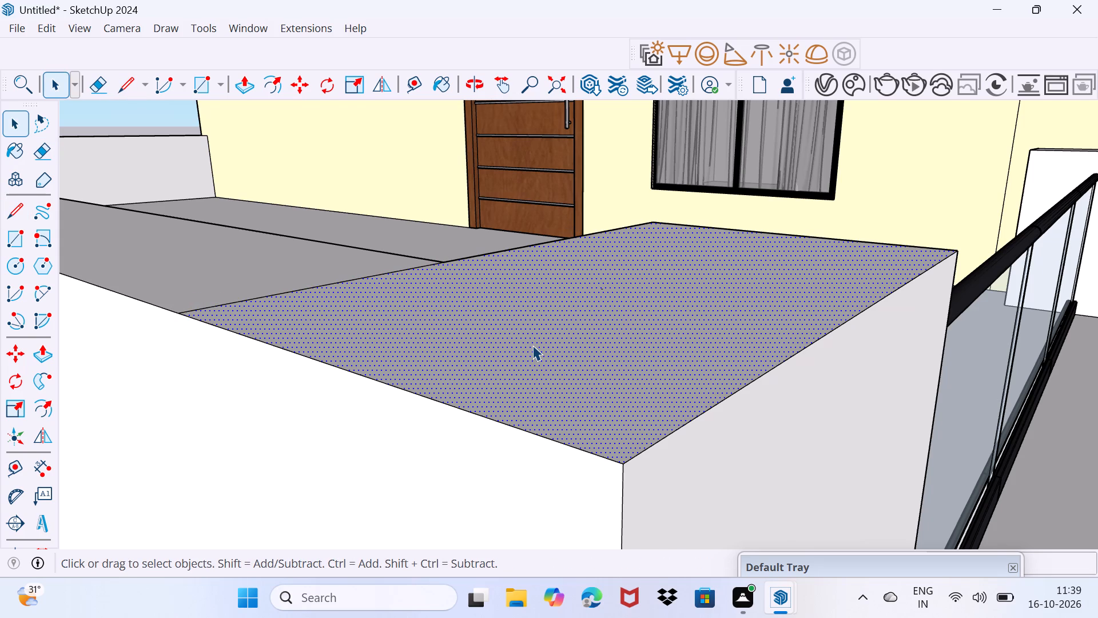
pyautogui.press('p')
pyautogui.click(532, 345)
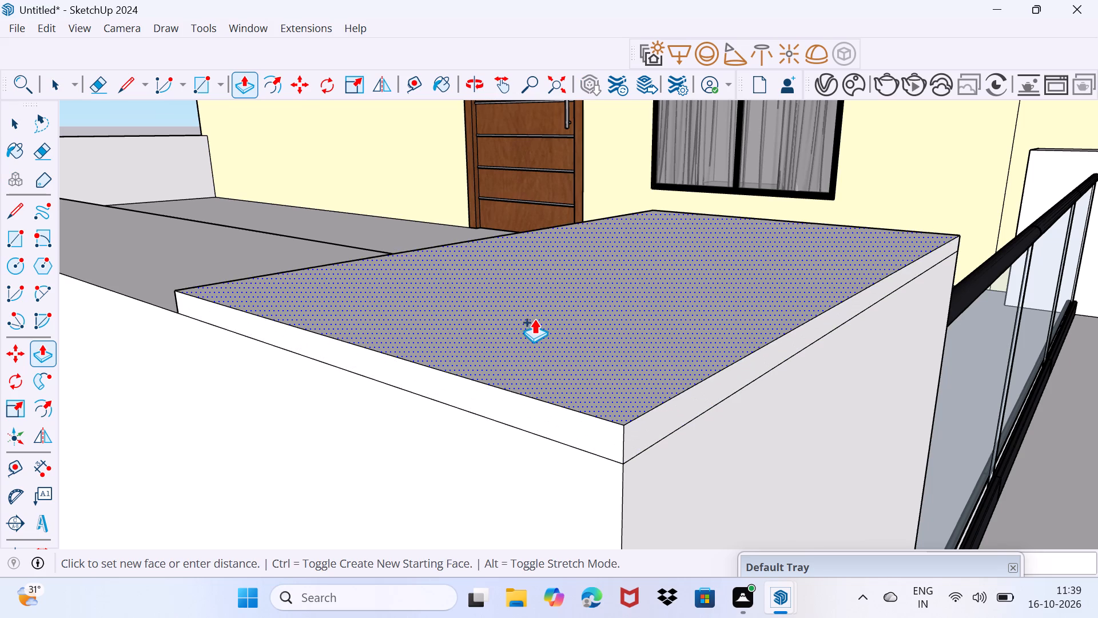
pyautogui.press('2')
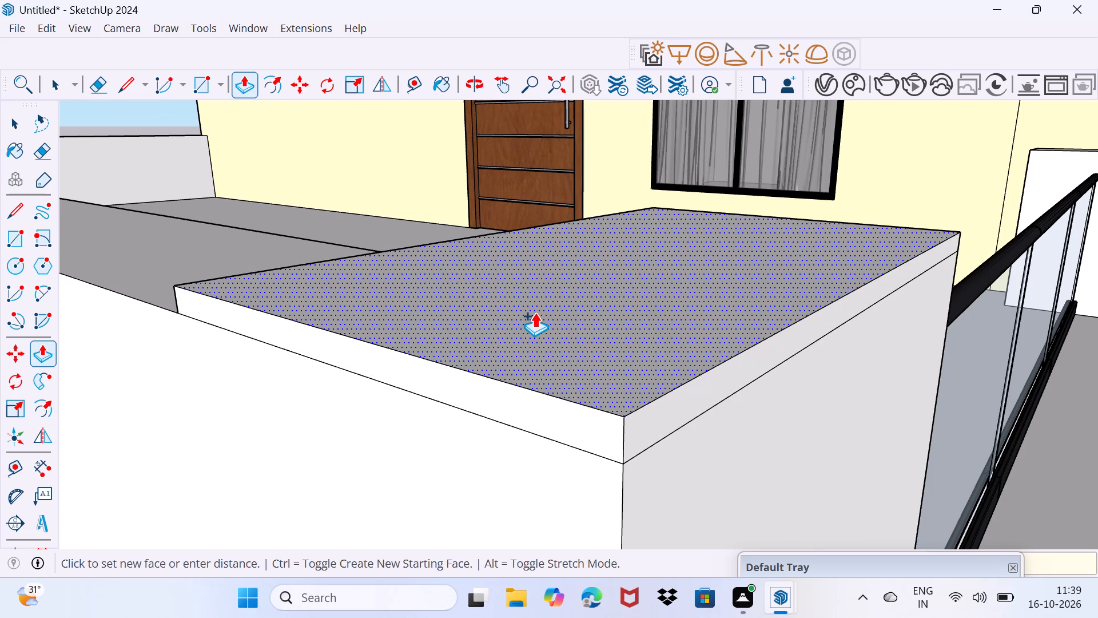
pyautogui.hotkey('shift', '"')
pyautogui.press('Return')
pyautogui.press('space')
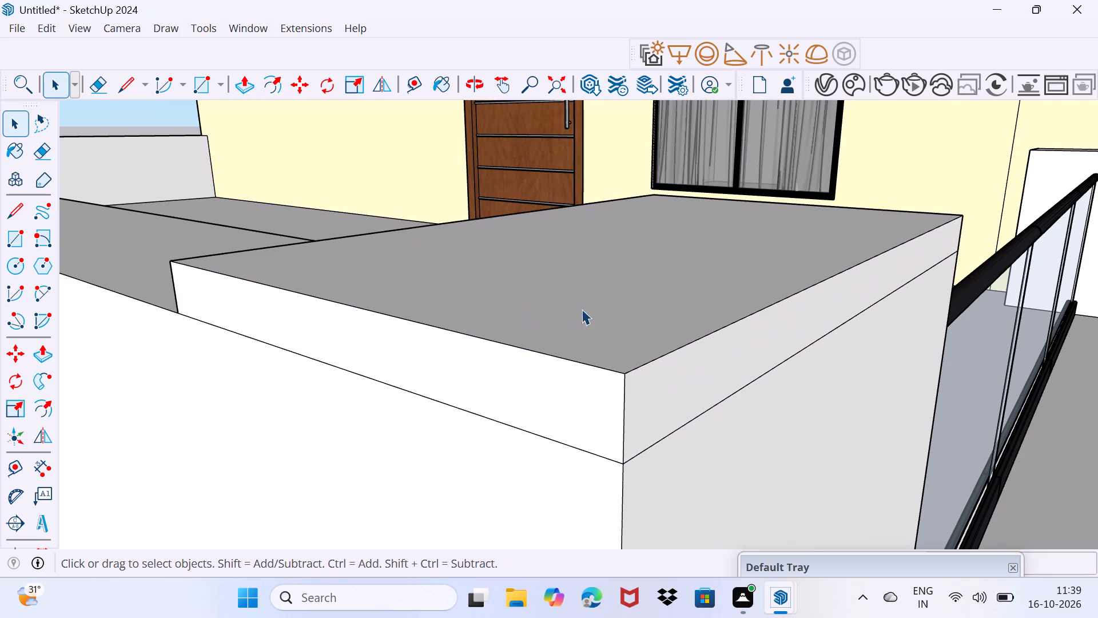
# Pull the railing-side face of the corner pillar's cap outward 2" to overhang the pillar.
pyautogui.moveTo(582, 309); pyautogui.dragTo(286, 282, button='middle')
pyautogui.scroll(-7, 286, 282)
pyautogui.moveTo(478, 311); pyautogui.dragTo(313, 284, button='middle')
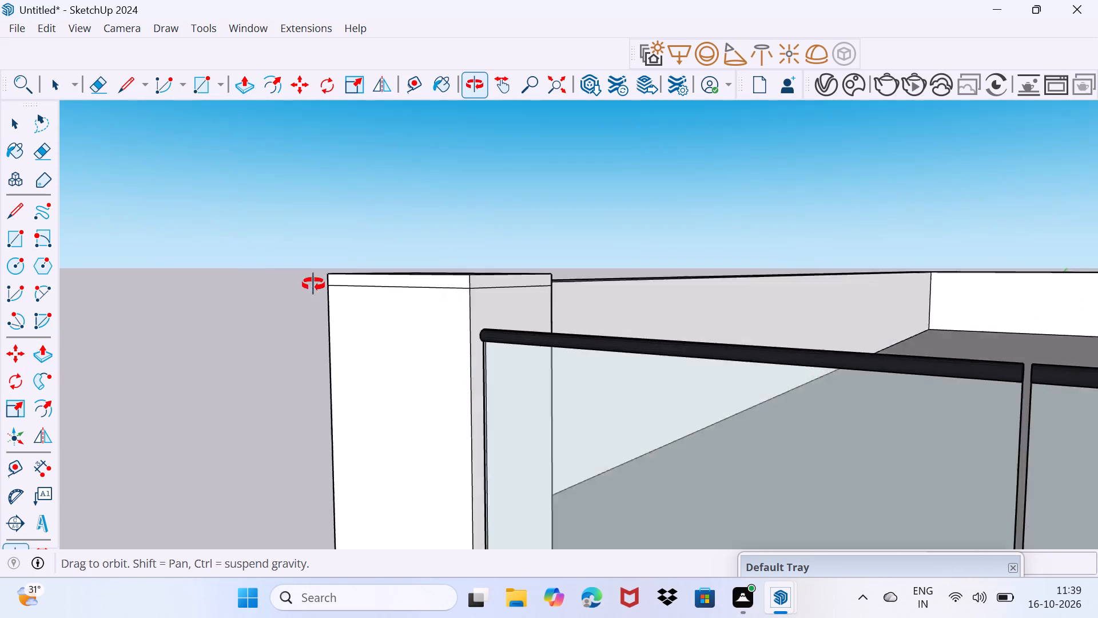
pyautogui.moveTo(313, 284); pyautogui.dragTo(313, 285, button='middle')
pyautogui.scroll(10, 492, 310)
pyautogui.click(462, 247)
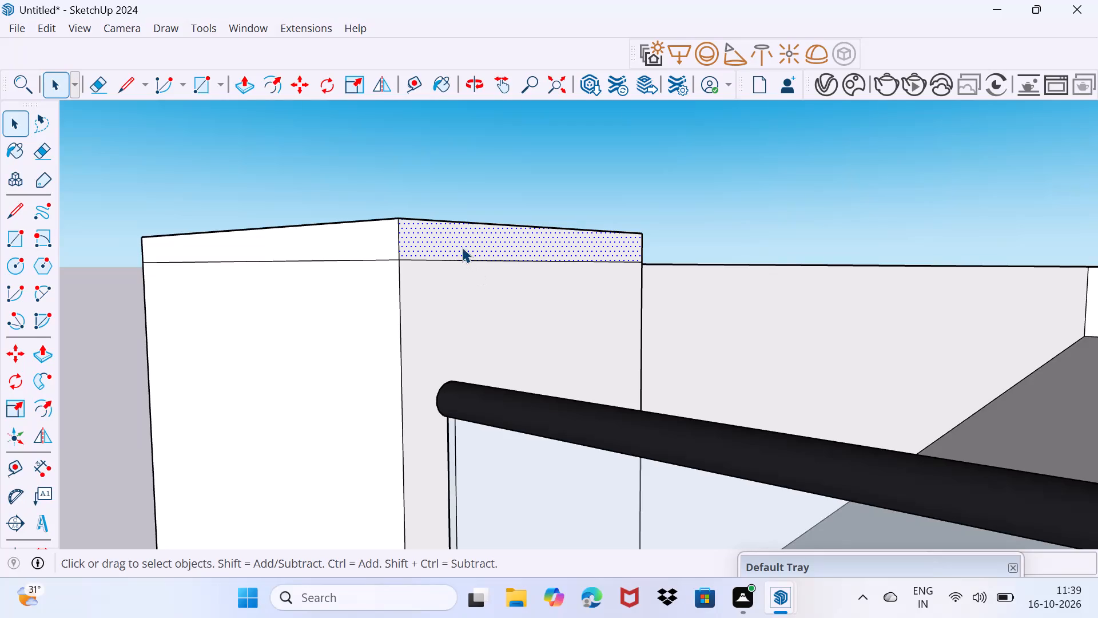
pyautogui.press('p')
pyautogui.click(462, 247)
pyautogui.moveTo(480, 252); pyautogui.dragTo(480, 249, button='middle')
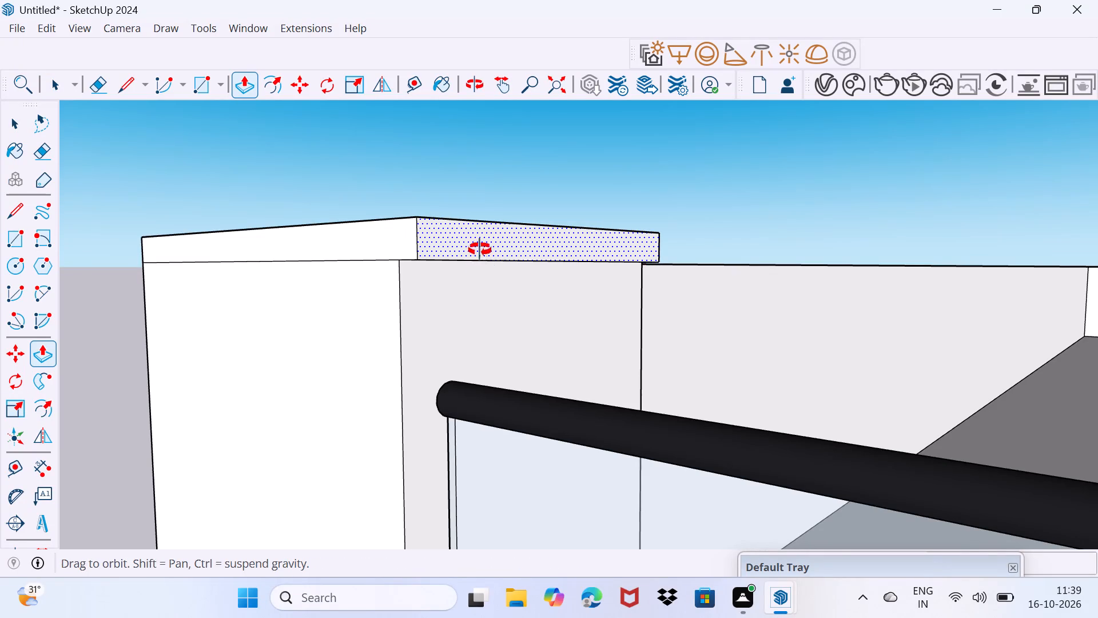
pyautogui.moveTo(480, 249); pyautogui.dragTo(483, 216, button='middle')
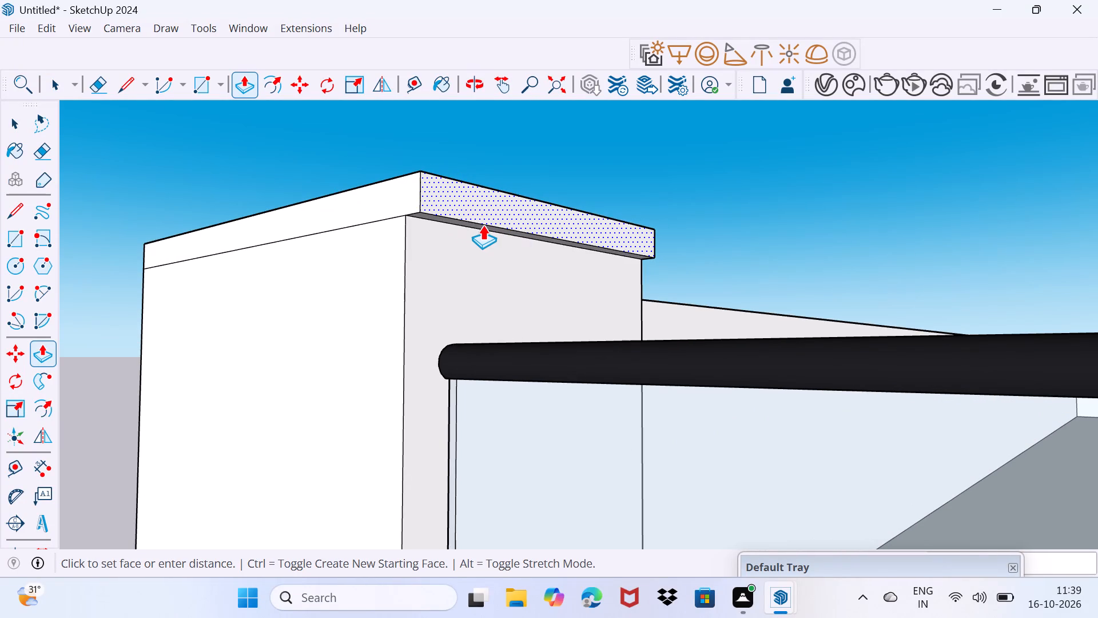
pyautogui.press('2')
pyautogui.hotkey('shift', '"')
pyautogui.press('Return')
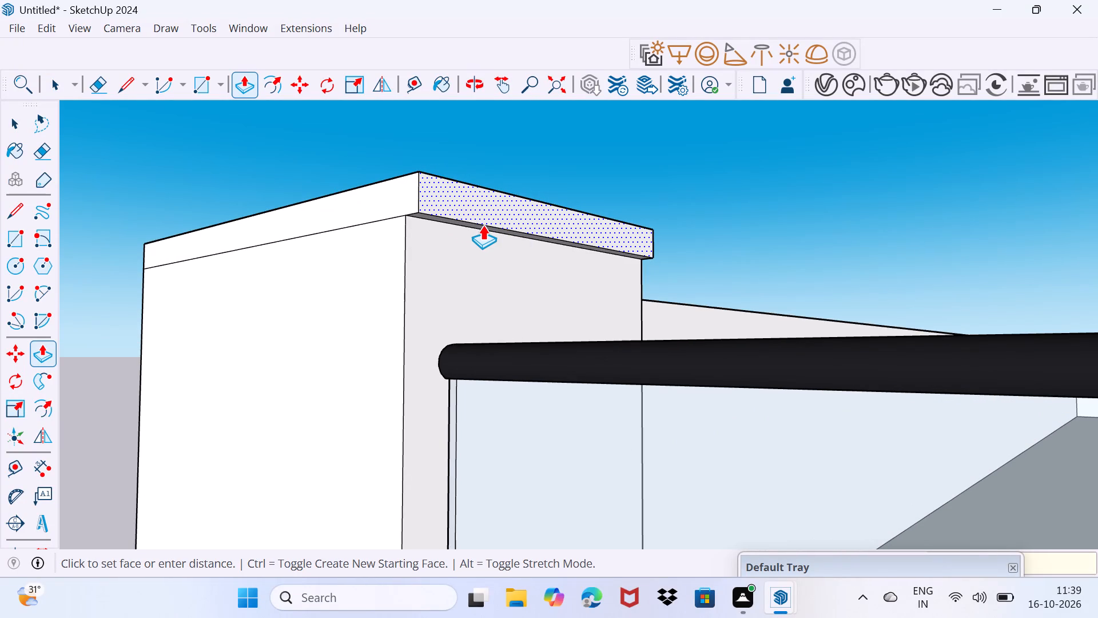
# Repeat the 2" overhang on the front and outer side faces of the corner pillar's cap.
pyautogui.moveTo(387, 213); pyautogui.dragTo(467, 269, button='middle')
pyautogui.doubleClick(449, 260)
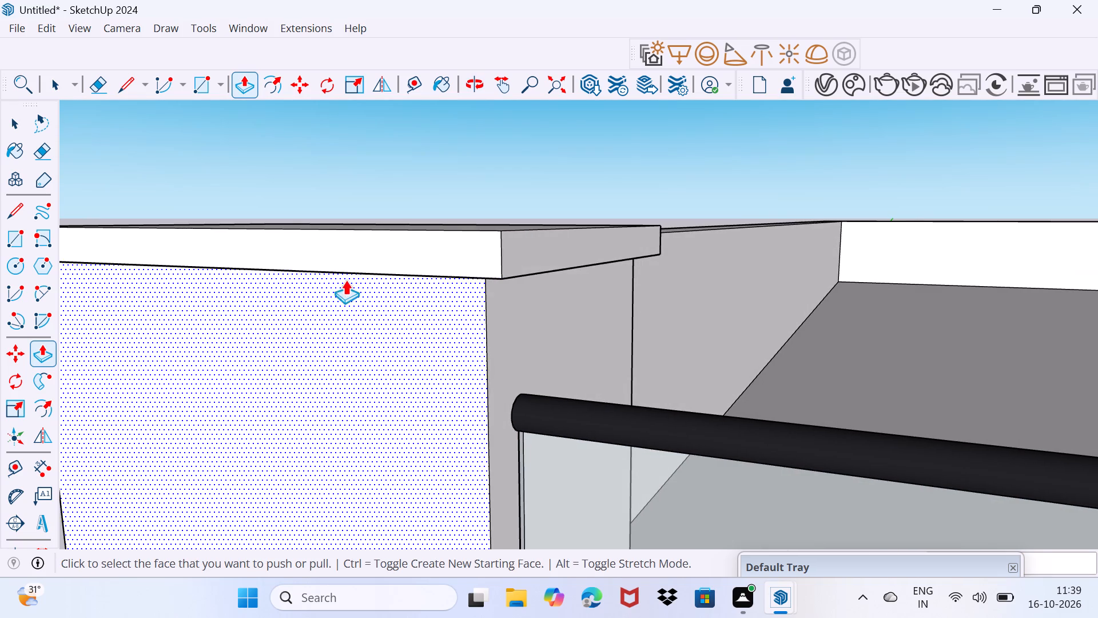
pyautogui.moveTo(349, 280); pyautogui.dragTo(821, 282, button='middle')
pyautogui.doubleClick(754, 289)
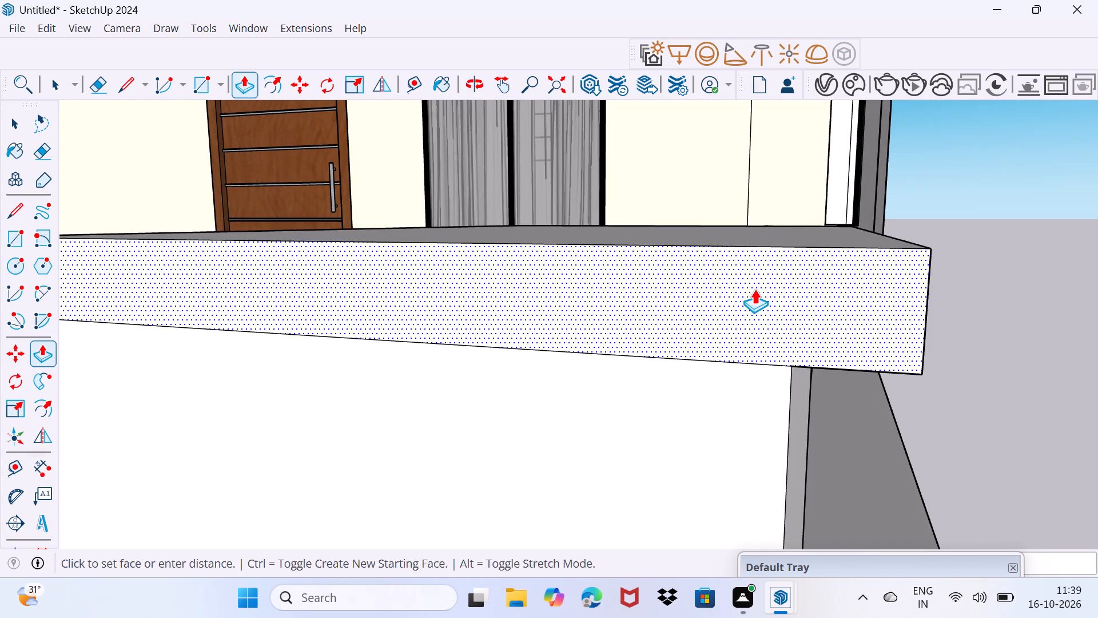
# Draw a short line across the top of the pillar beside the wood cladding, from the wall corner to the front edge.
pyautogui.moveTo(805, 294); pyautogui.dragTo(420, 271, button='middle')
pyautogui.scroll(-5, 420, 271)
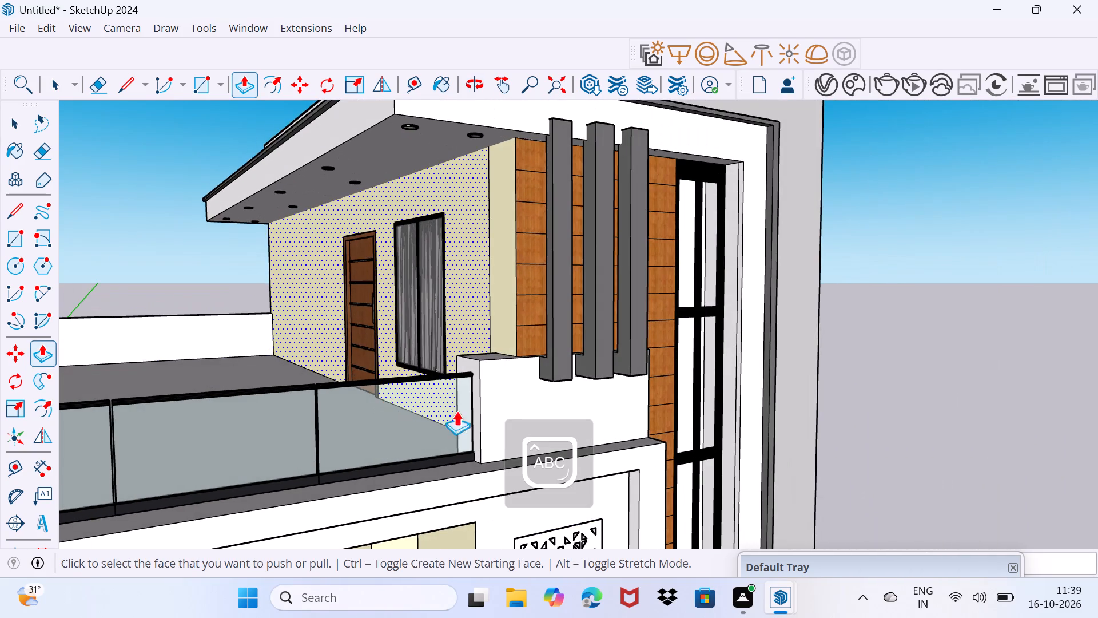
pyautogui.press('space')
pyautogui.moveTo(490, 424); pyautogui.dragTo(505, 388)
pyautogui.scroll(4, 495, 354)
pyautogui.moveTo(498, 354); pyautogui.dragTo(539, 420, button='middle')
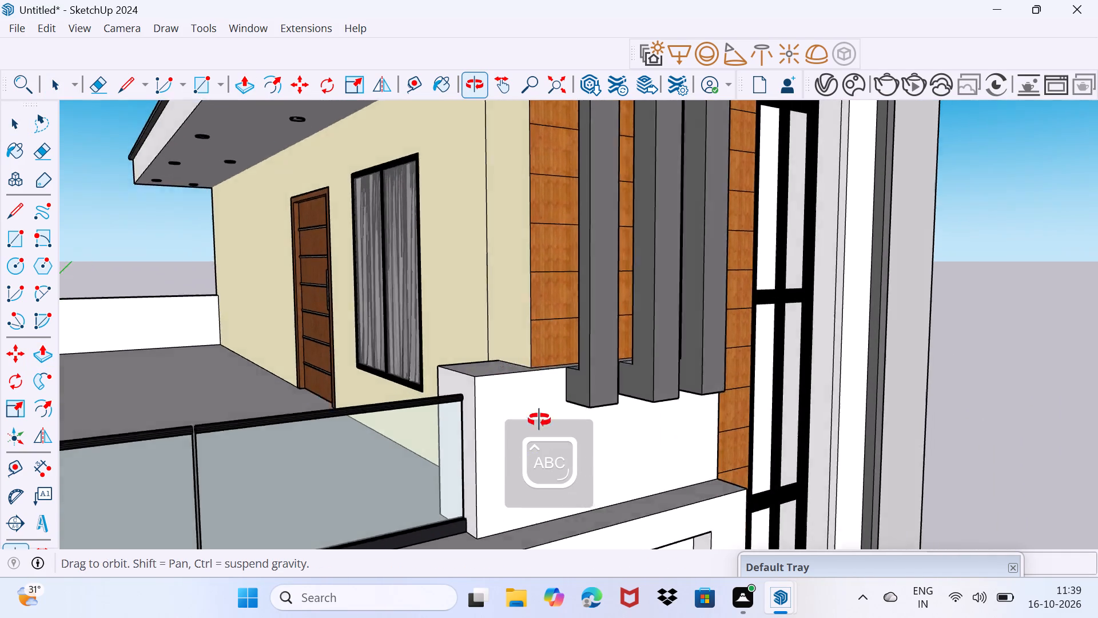
pyautogui.moveTo(539, 420); pyautogui.dragTo(564, 455, button='middle')
pyautogui.moveTo(392, 441); pyautogui.dragTo(399, 406)
pyautogui.scroll(2, 576, 436)
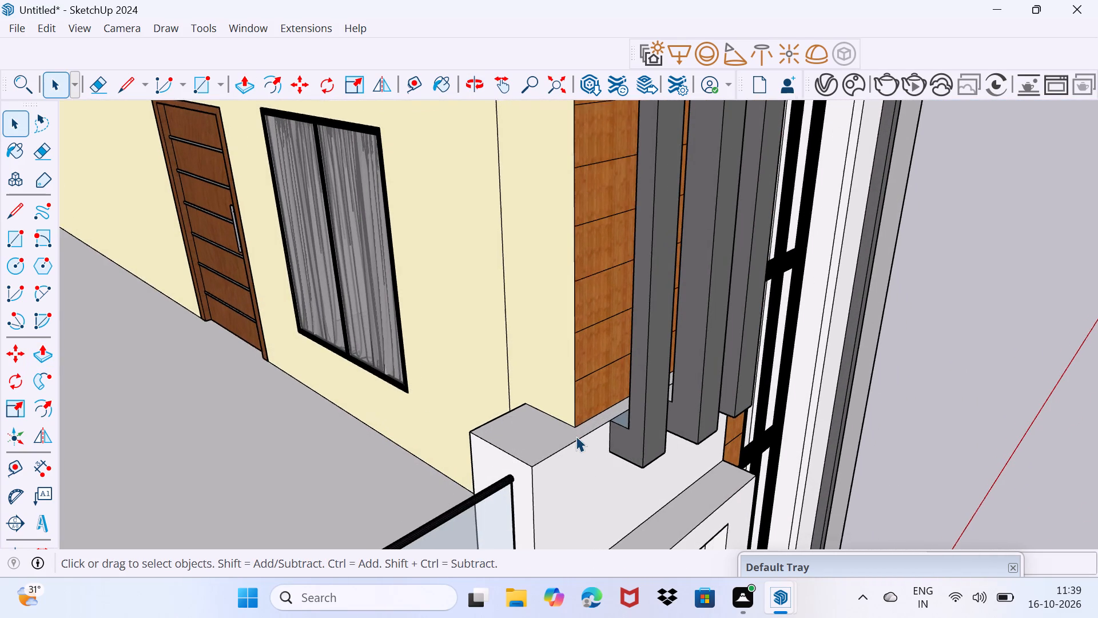
pyautogui.press('l')
pyautogui.click(572, 424)
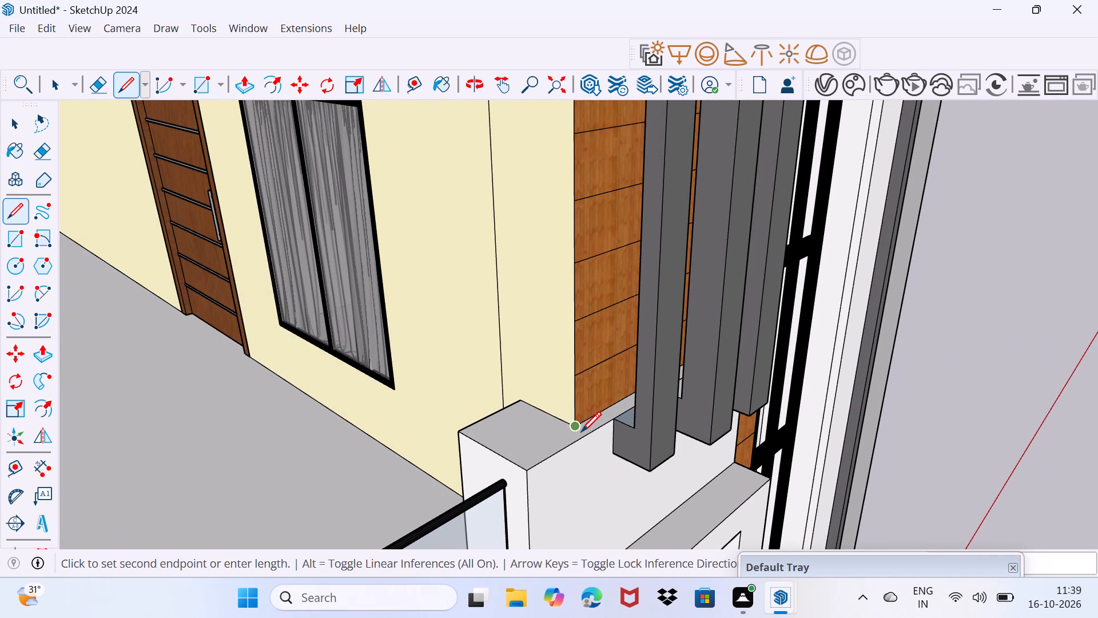
pyautogui.scroll(1, 587, 434)
pyautogui.click(587, 434)
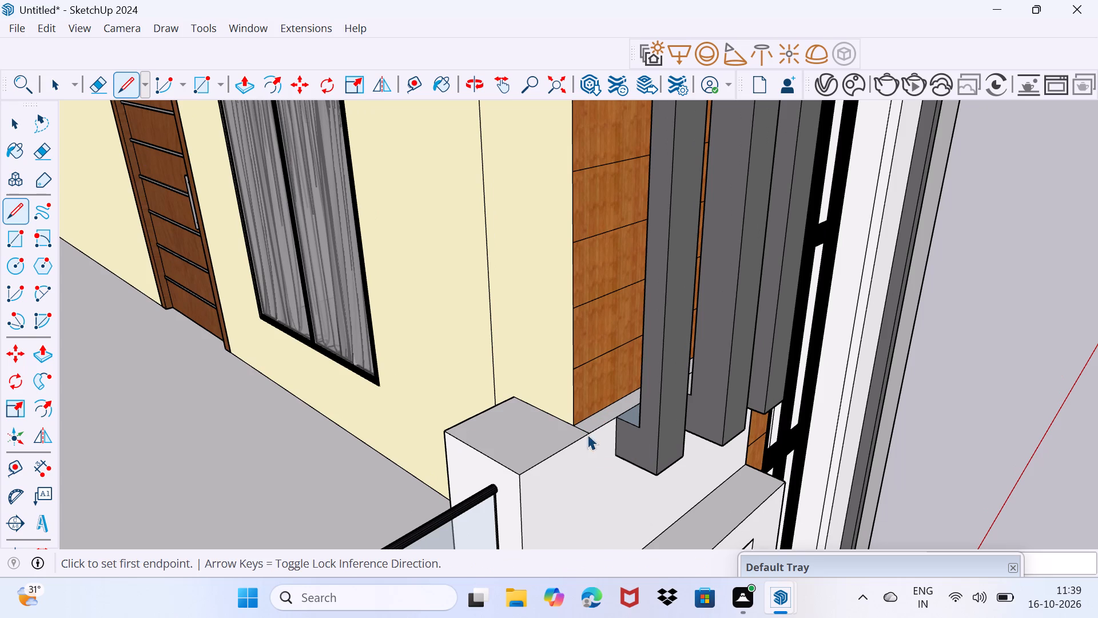
pyautogui.press('space')
# Pull the top face of the pillar beside the wood cladding up 2" to form a cap.
pyautogui.click(534, 441)
pyautogui.press('p')
pyautogui.click(534, 441)
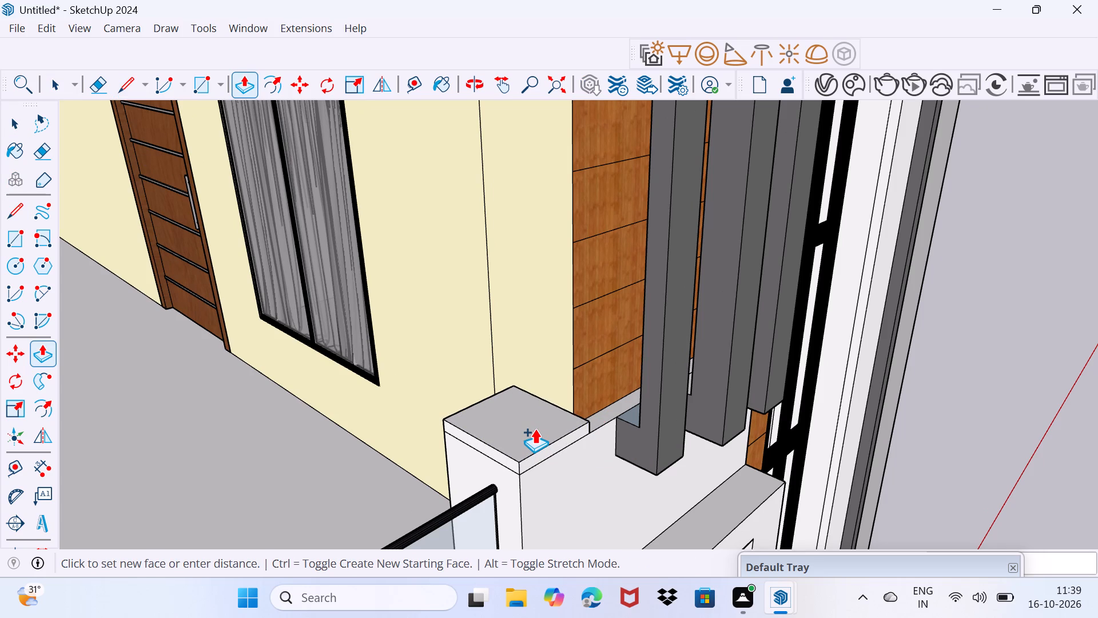
pyautogui.press('2')
pyautogui.hotkey('shift', '"')
pyautogui.press('Return')
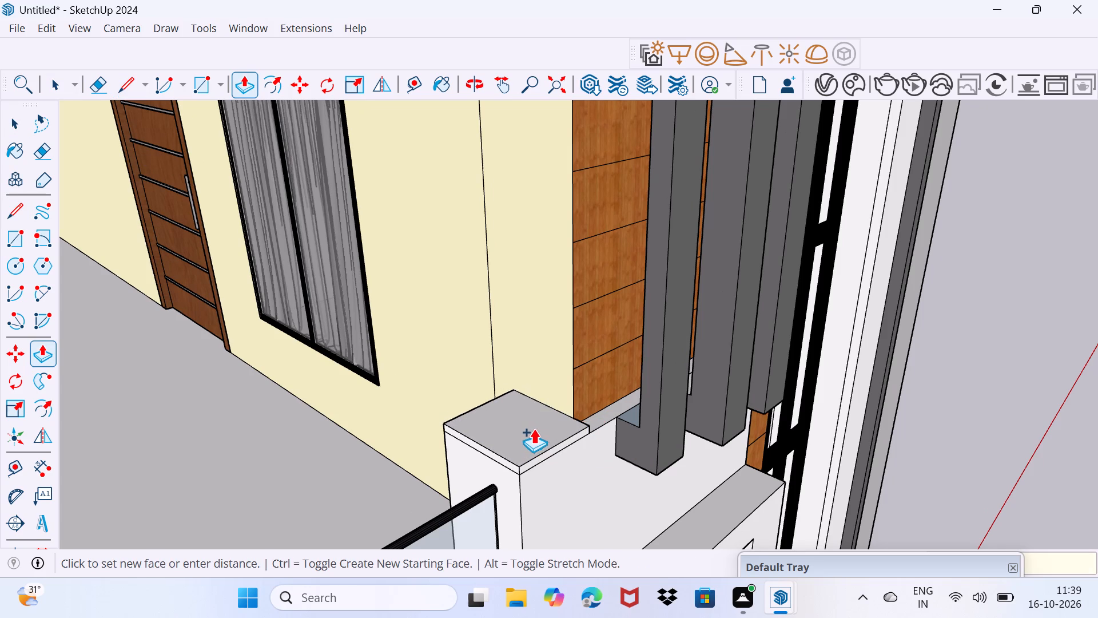
pyautogui.scroll(9, 527, 451)
pyautogui.press('space')
# Pull the front face of the cladding-side pillar's cap outward 2".
pyautogui.scroll(2, 532, 476)
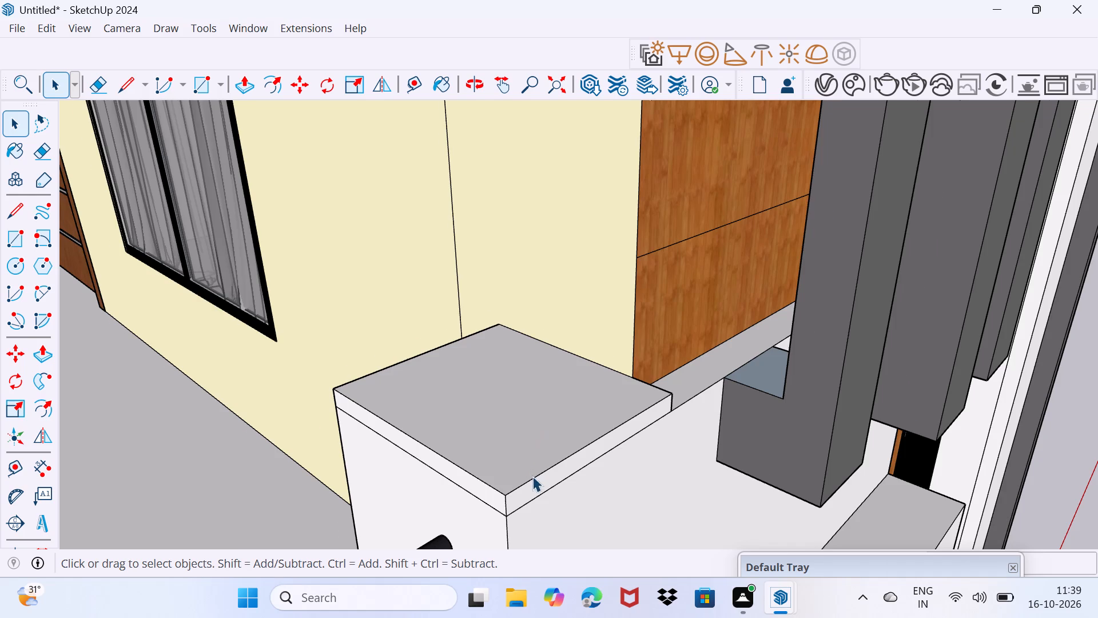
pyautogui.scroll(2, 532, 476)
pyautogui.click(537, 484)
pyautogui.press('p')
pyautogui.click(537, 484)
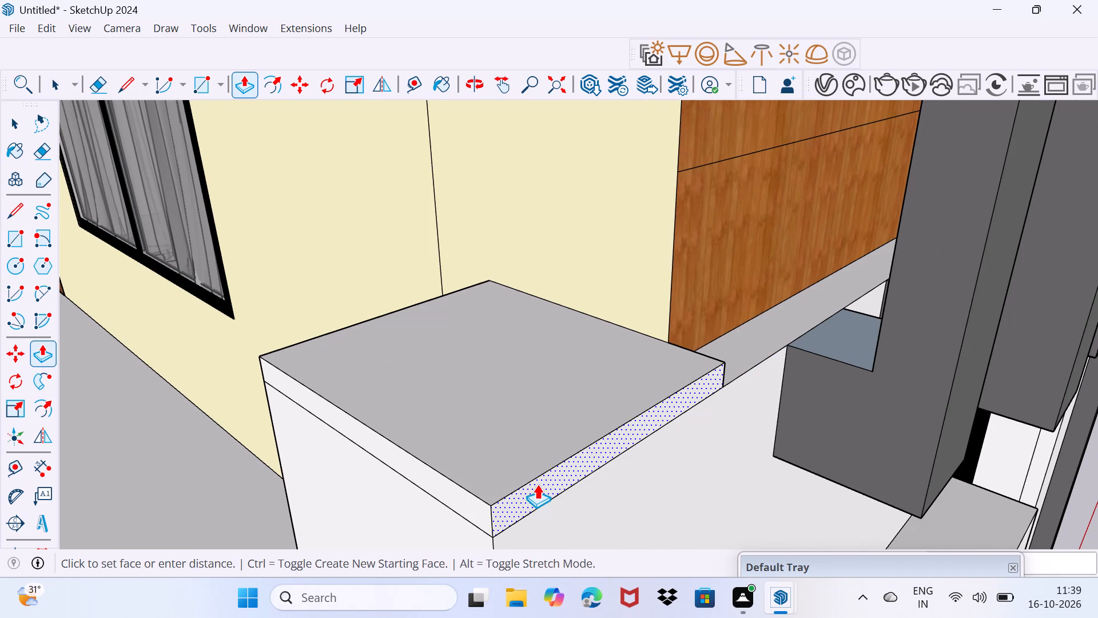
pyautogui.press('2')
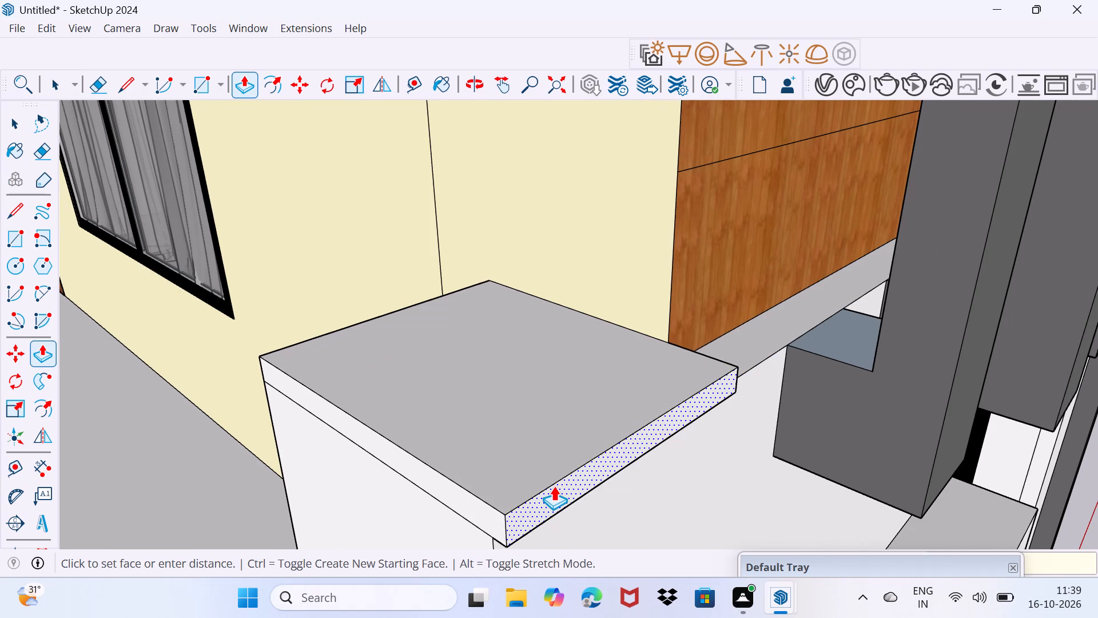
pyautogui.hotkey('shift', '"')
pyautogui.press('Return')
# Repeat the 2" pull on the railing-side and cladding-side faces of the second pillar's cap.
pyautogui.doubleClick(460, 500)
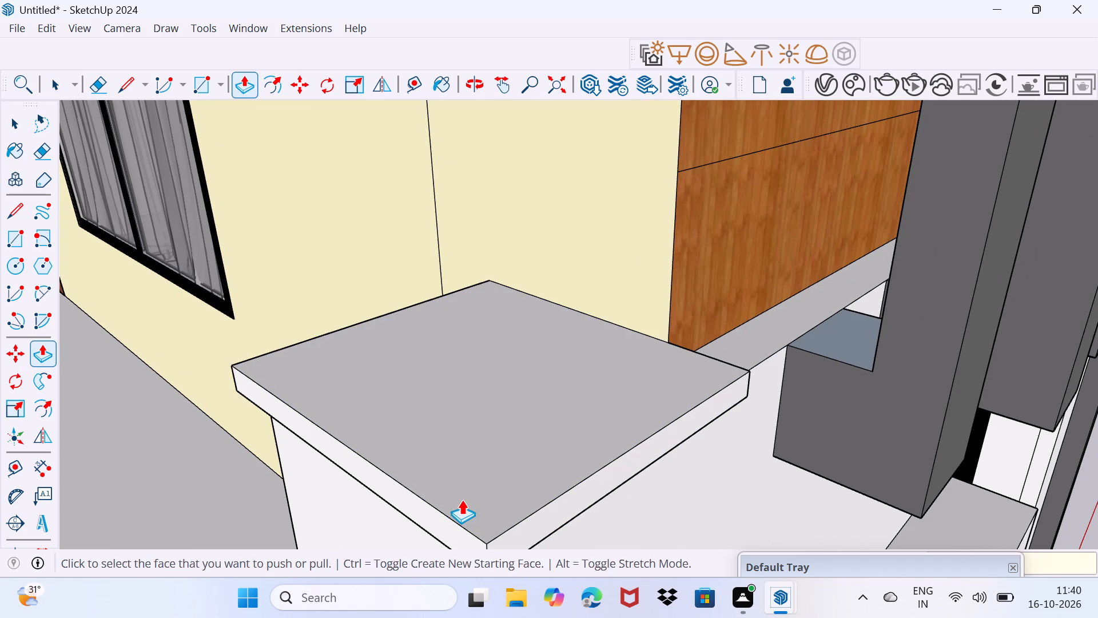
pyautogui.moveTo(568, 469); pyautogui.dragTo(208, 336, button='middle')
pyautogui.doubleClick(514, 318)
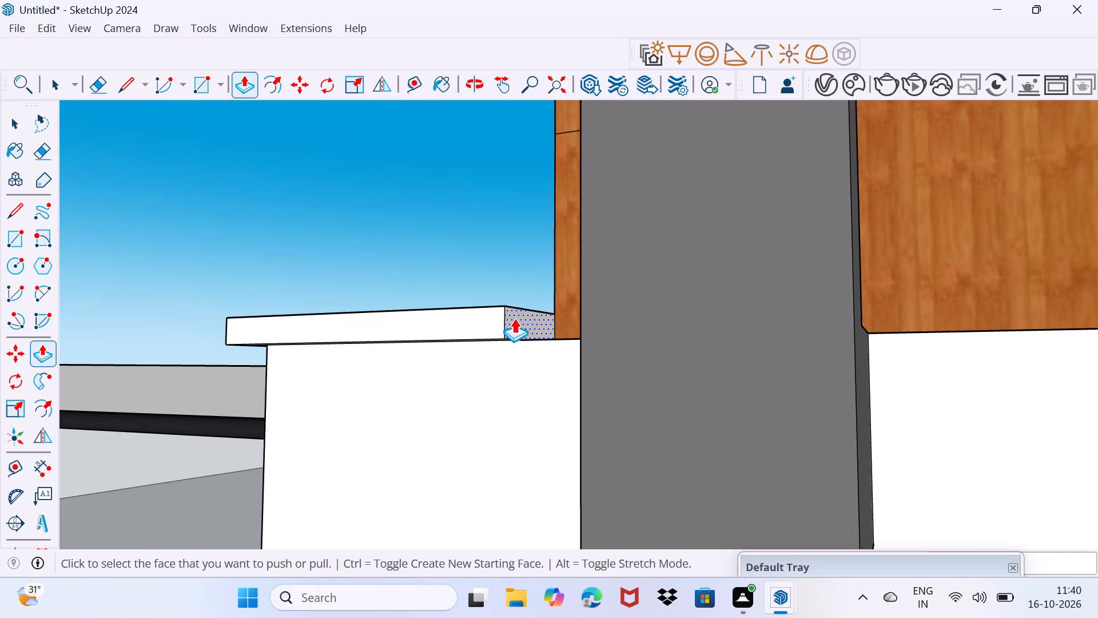
# Push the cladding-side end face of the second pillar's cap back in line with the wood cladding's edge.
pyautogui.moveTo(484, 336); pyautogui.dragTo(540, 386, button='middle')
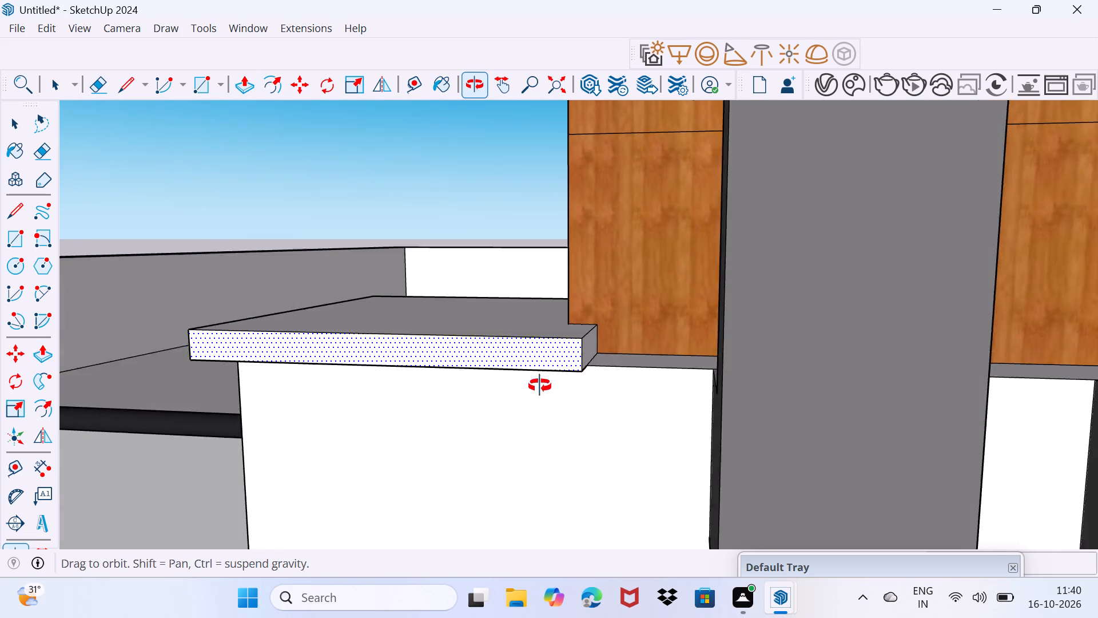
pyautogui.moveTo(540, 386); pyautogui.dragTo(537, 398, button='middle')
pyautogui.scroll(7, 590, 361)
pyautogui.click(580, 338)
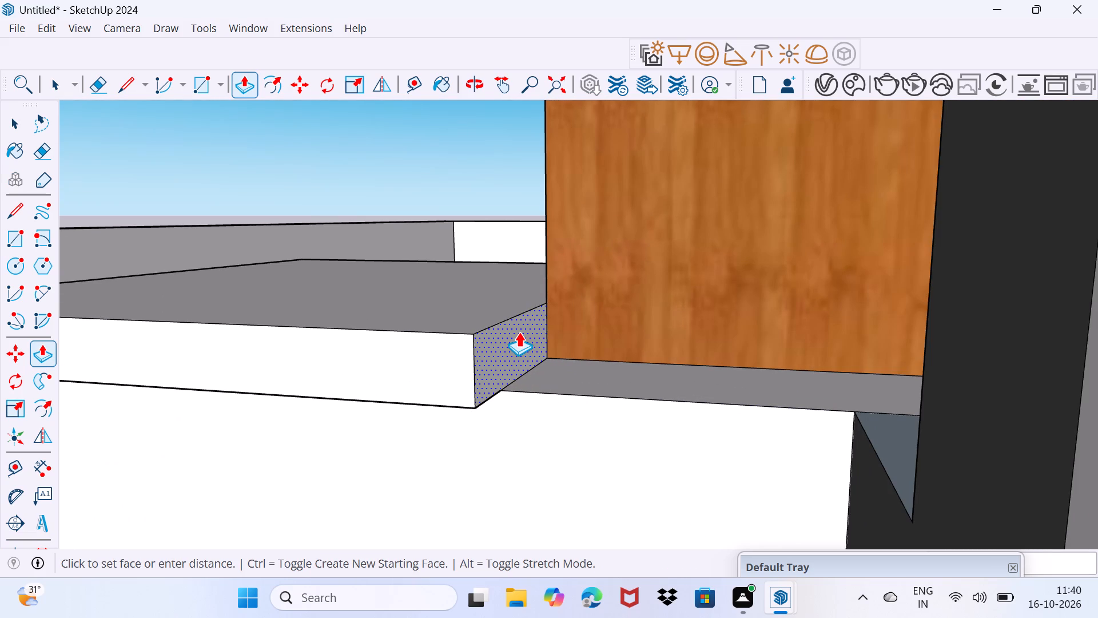
pyautogui.click(519, 332)
pyautogui.press('space')
pyautogui.moveTo(535, 392); pyautogui.dragTo(592, 330)
pyautogui.scroll(-9, 575, 339)
# Paint the side faces and underside of the cladding-side pillar's cap with medium grey from the Colors-Named collection.
pyautogui.moveTo(379, 420); pyautogui.dragTo(512, 379, button='middle')
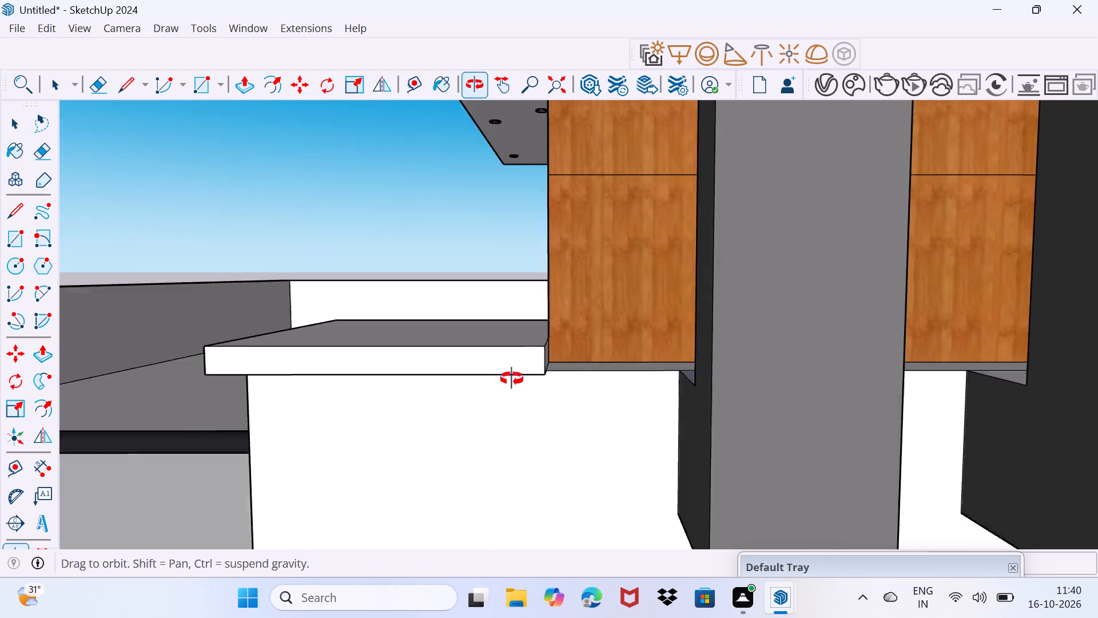
pyautogui.moveTo(512, 379); pyautogui.dragTo(702, 350, button='middle')
pyautogui.moveTo(849, 565); pyautogui.dragTo(857, 555)
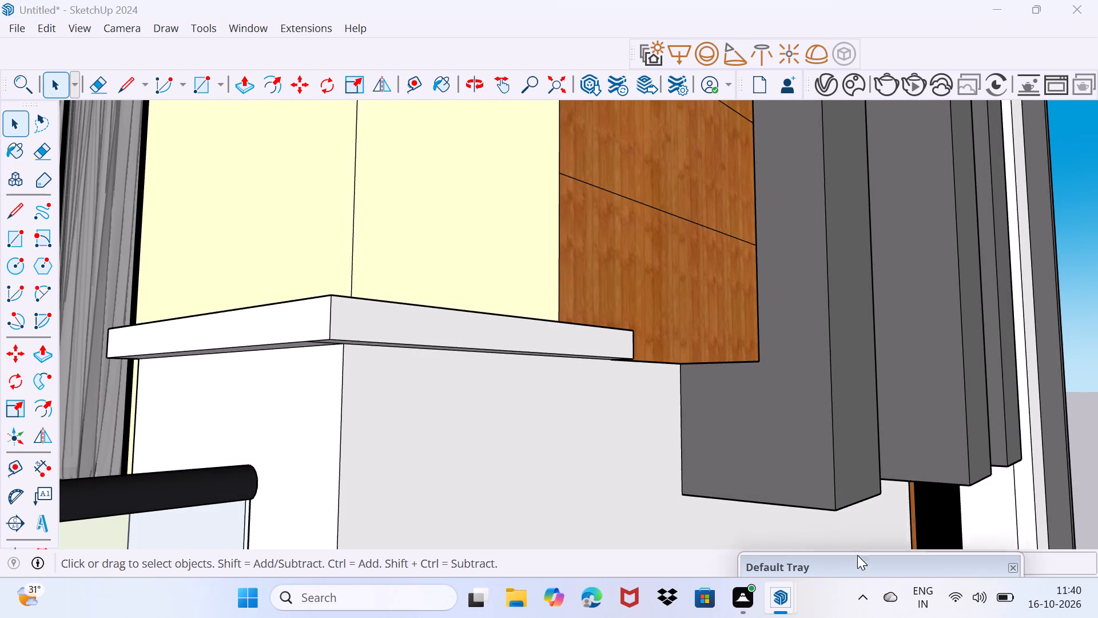
pyautogui.moveTo(857, 555); pyautogui.dragTo(912, 201)
pyautogui.click(876, 474)
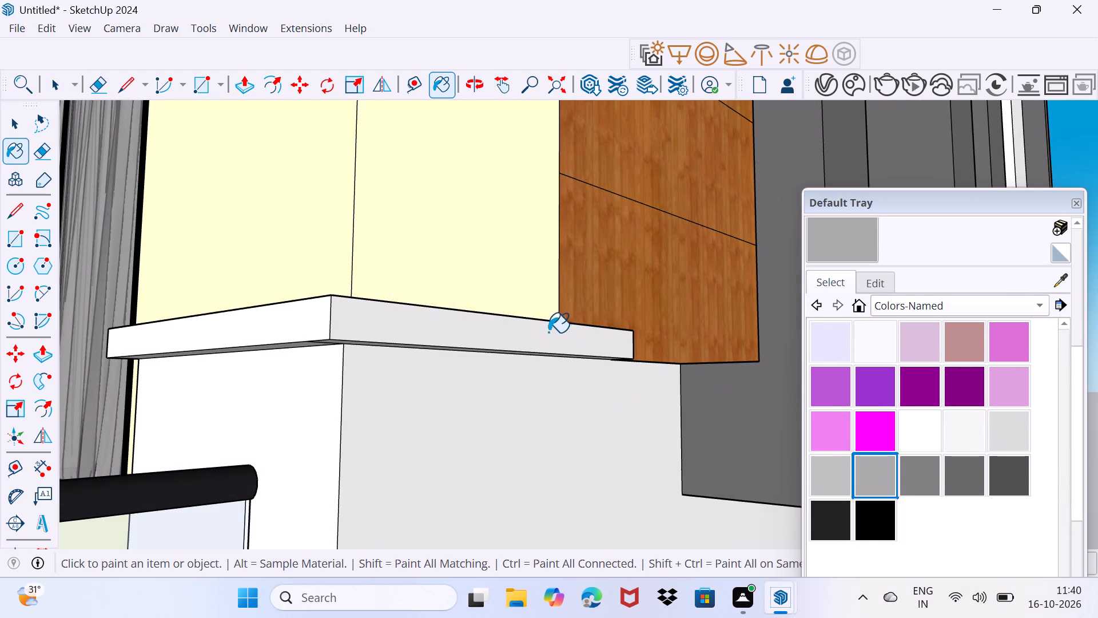
pyautogui.click(519, 325)
pyautogui.moveTo(315, 314); pyautogui.dragTo(468, 389, button='middle')
pyautogui.click(462, 364)
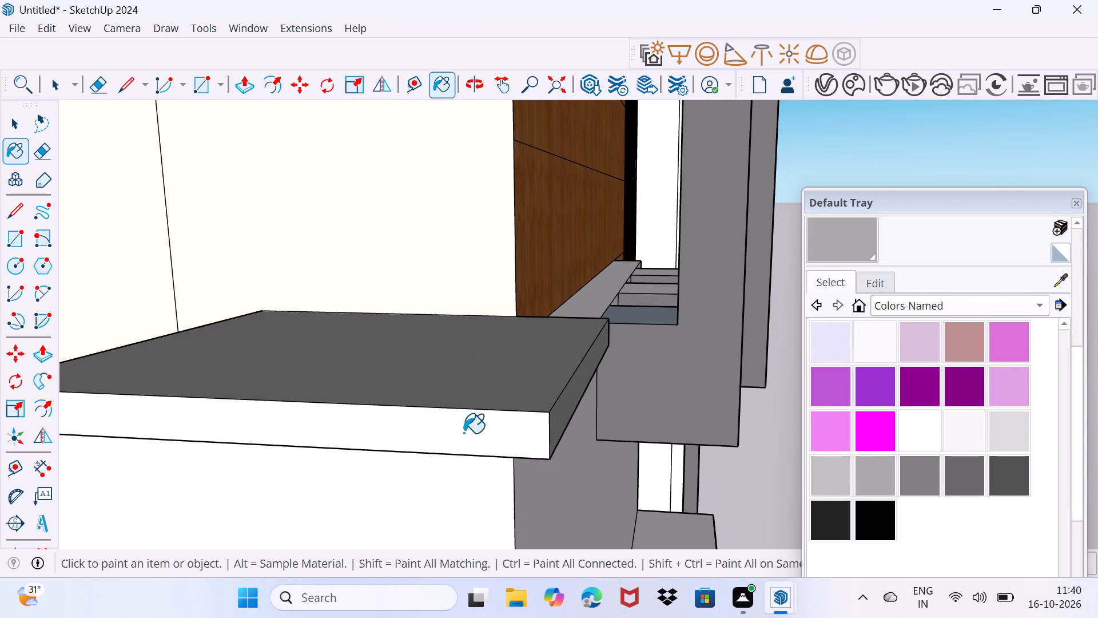
pyautogui.click(464, 439)
pyautogui.moveTo(584, 439); pyautogui.dragTo(480, 292, button='middle')
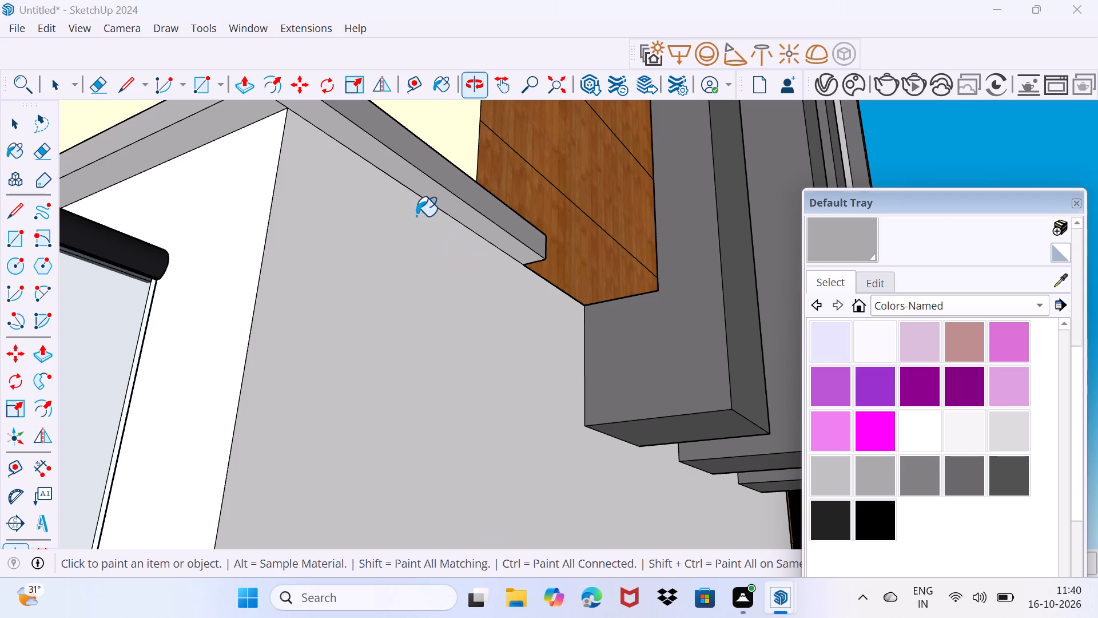
pyautogui.moveTo(392, 191); pyautogui.dragTo(447, 329, button='middle')
pyautogui.moveTo(406, 291); pyautogui.dragTo(428, 266, button='middle')
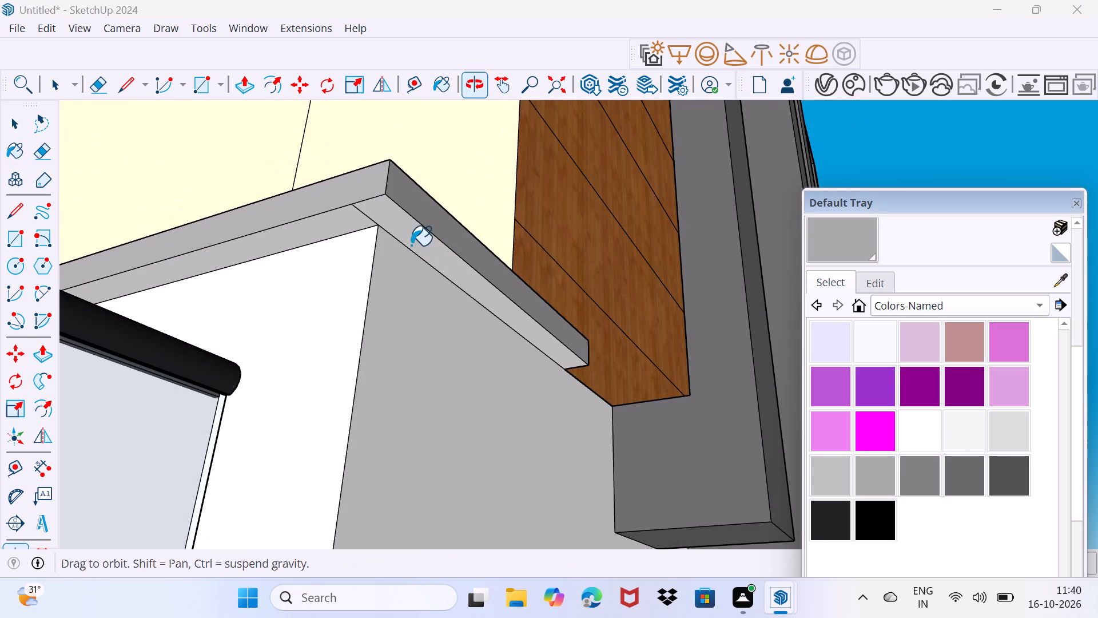
pyautogui.click(389, 224)
pyautogui.moveTo(332, 231); pyautogui.dragTo(339, 229)
# Paint the side faces and underside of the cap on the pillar at the railing's other end the same grey.
pyautogui.moveTo(389, 204); pyautogui.dragTo(301, 385, button='middle')
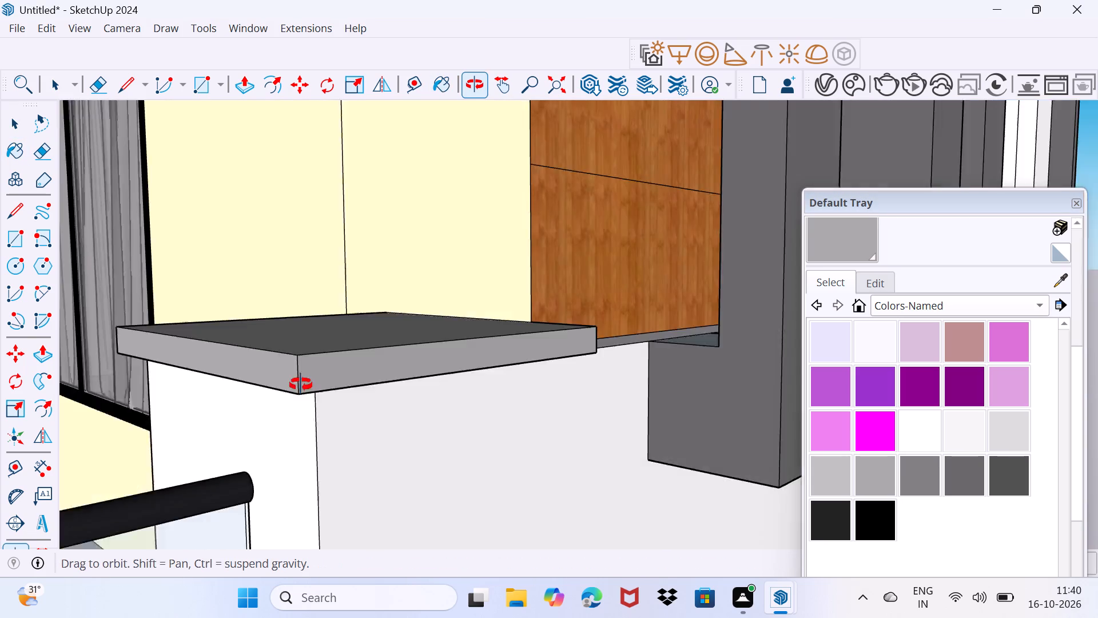
pyautogui.moveTo(301, 385); pyautogui.dragTo(301, 389, button='middle')
pyautogui.scroll(-3, 301, 388)
pyautogui.scroll(-20, 308, 391)
pyautogui.scroll(-4, 308, 391)
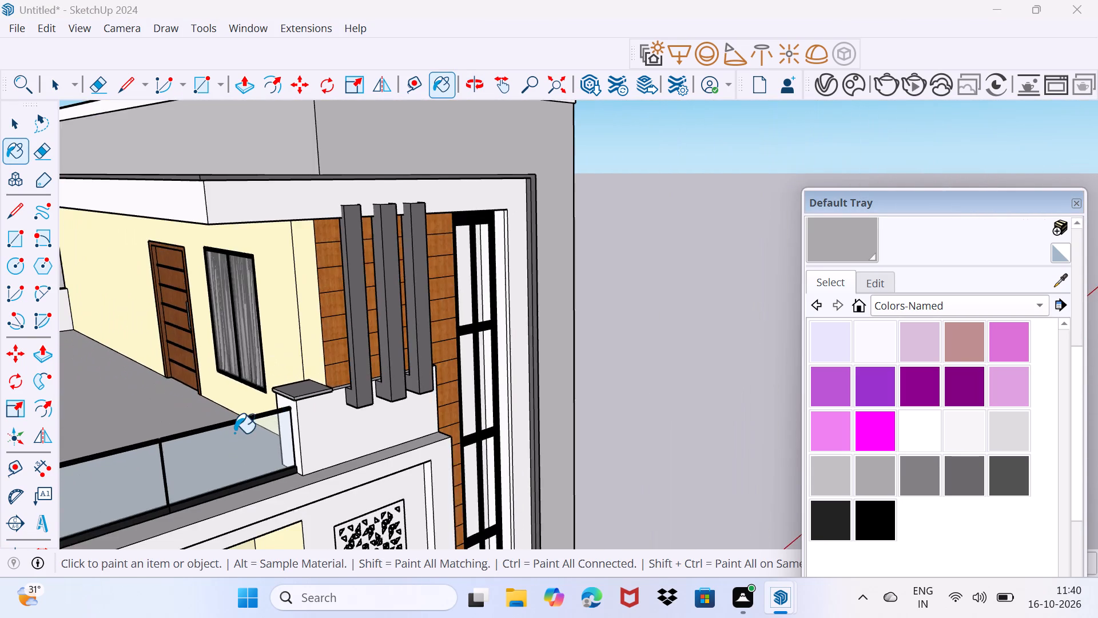
pyautogui.moveTo(237, 433); pyautogui.dragTo(626, 311, button='middle')
pyautogui.scroll(-3, 627, 304)
pyautogui.scroll(12, 327, 358)
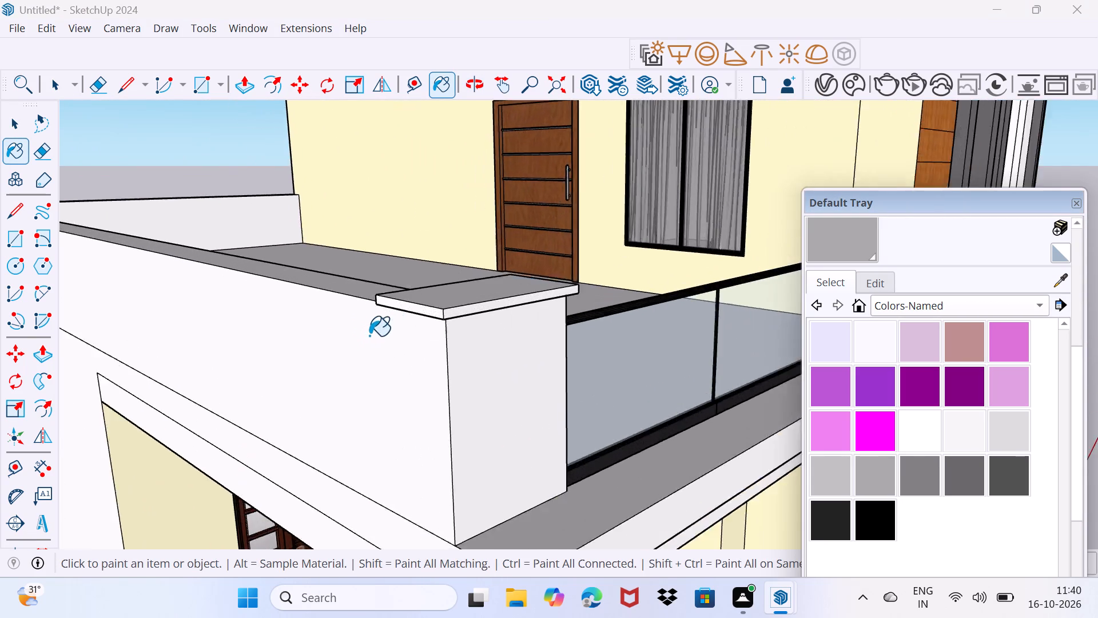
pyautogui.scroll(3, 369, 336)
pyautogui.click(502, 290)
pyautogui.click(522, 268)
pyautogui.click(540, 292)
pyautogui.moveTo(626, 285); pyautogui.dragTo(614, 292, button='middle')
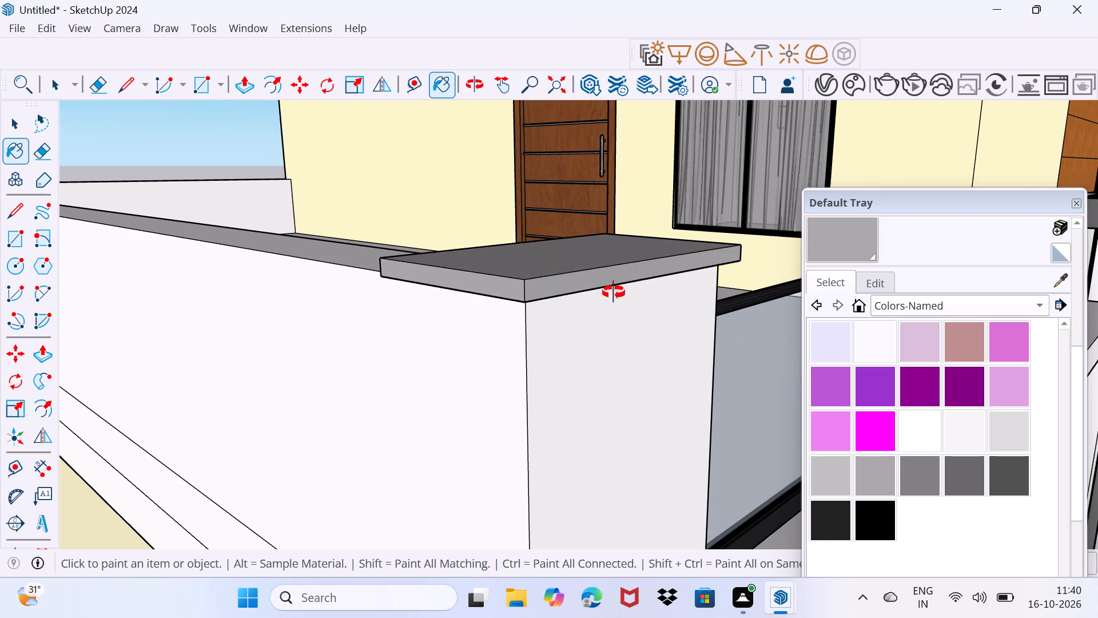
pyautogui.moveTo(614, 292); pyautogui.dragTo(105, 244, button='middle')
pyautogui.click(654, 262)
pyautogui.moveTo(622, 294); pyautogui.dragTo(660, 221, button='middle')
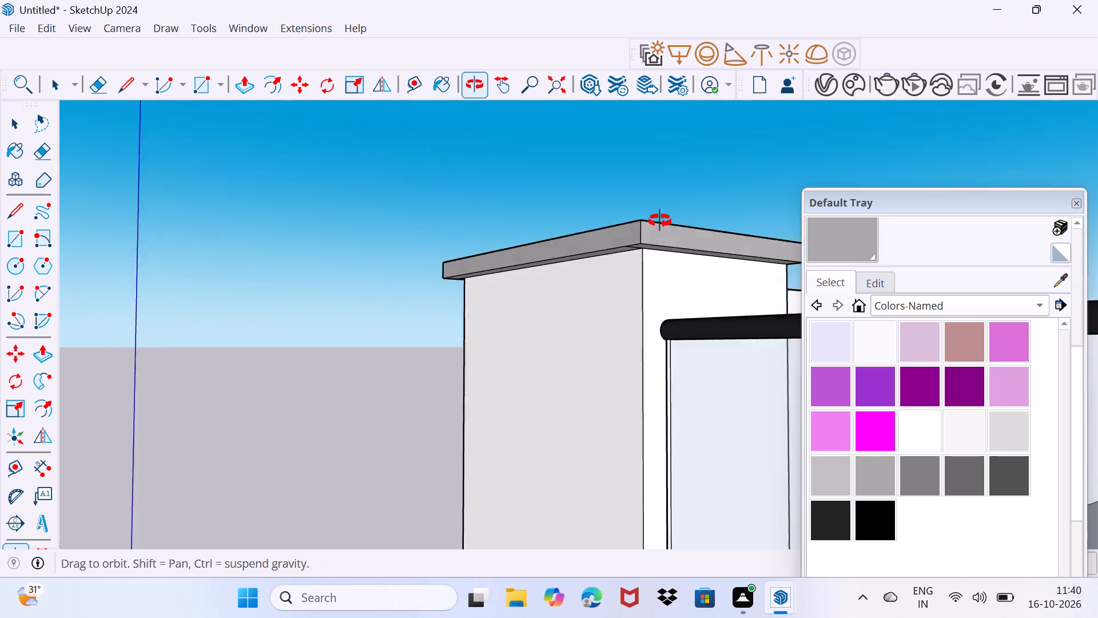
pyautogui.moveTo(660, 221); pyautogui.dragTo(674, 198, button='middle')
pyautogui.click(656, 211)
pyautogui.click(671, 210)
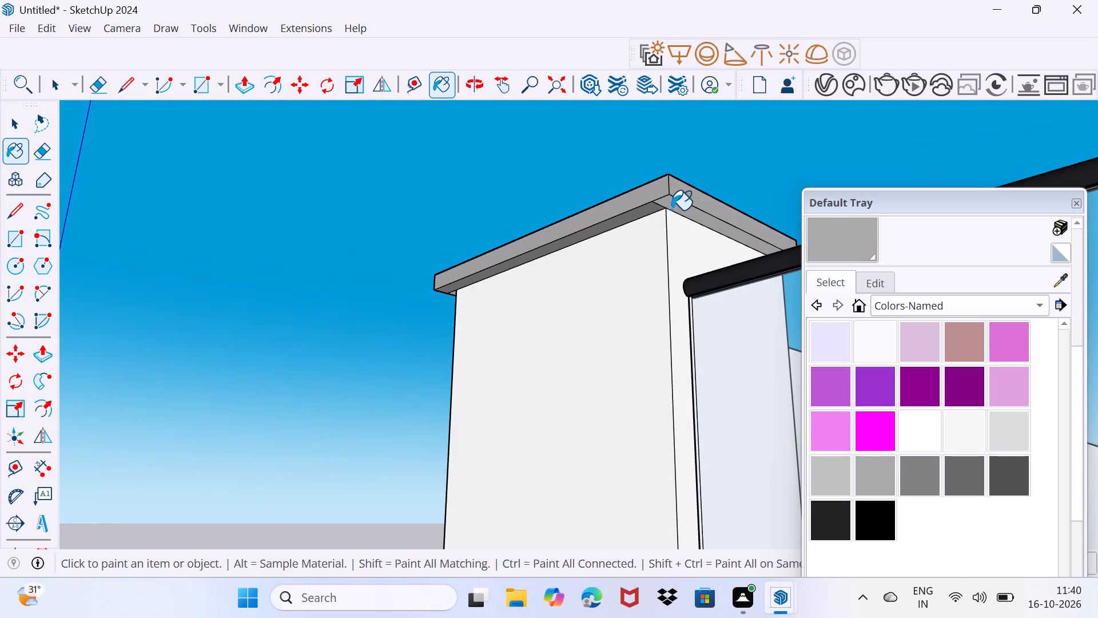
pyautogui.click(674, 208)
# Push the front face of the ground-floor slab back toward the house to shorten the forecourt.
pyautogui.moveTo(671, 196); pyautogui.dragTo(666, 352, button='middle')
pyautogui.scroll(-4, 666, 352)
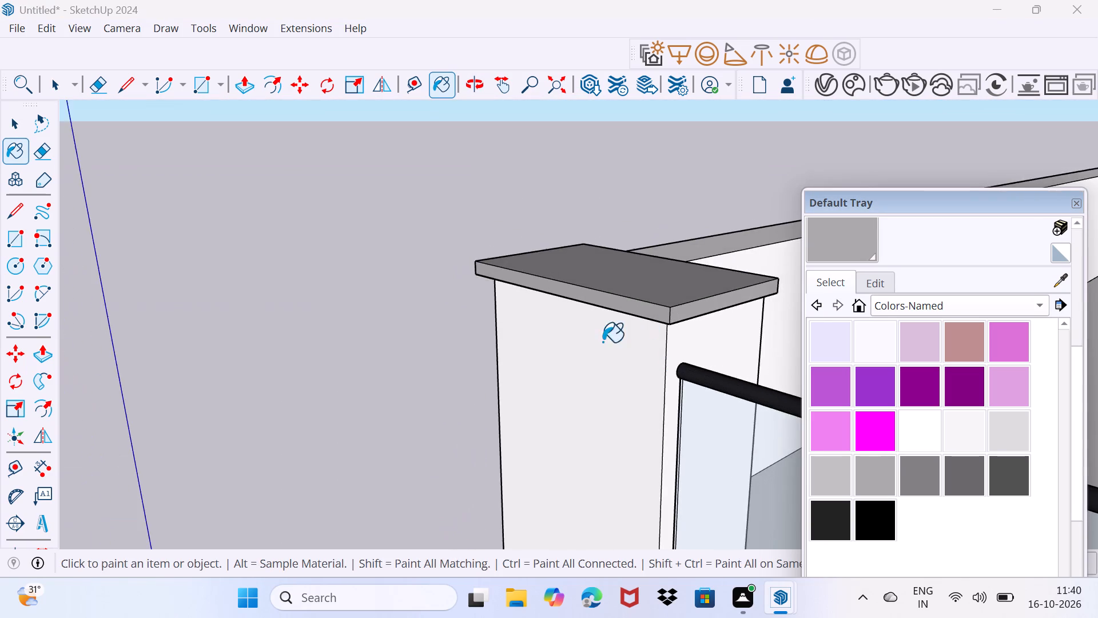
pyautogui.scroll(-2, 603, 342)
pyautogui.moveTo(510, 356); pyautogui.dragTo(721, 347, button='middle')
pyautogui.scroll(-11, 721, 347)
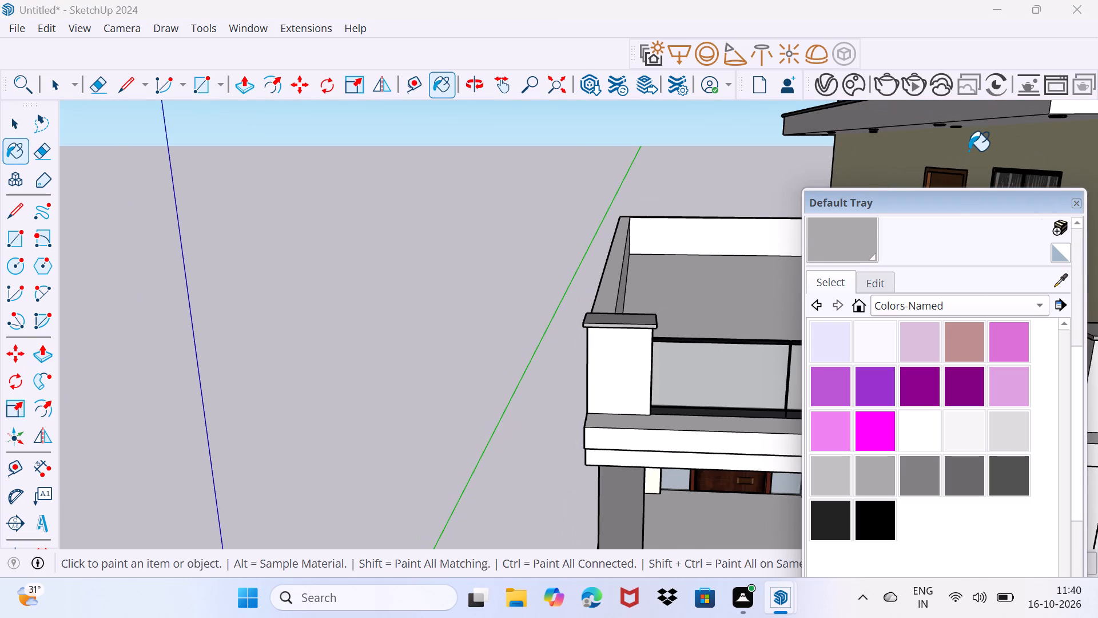
pyautogui.moveTo(955, 203); pyautogui.dragTo(799, 502)
pyautogui.scroll(-9, 761, 302)
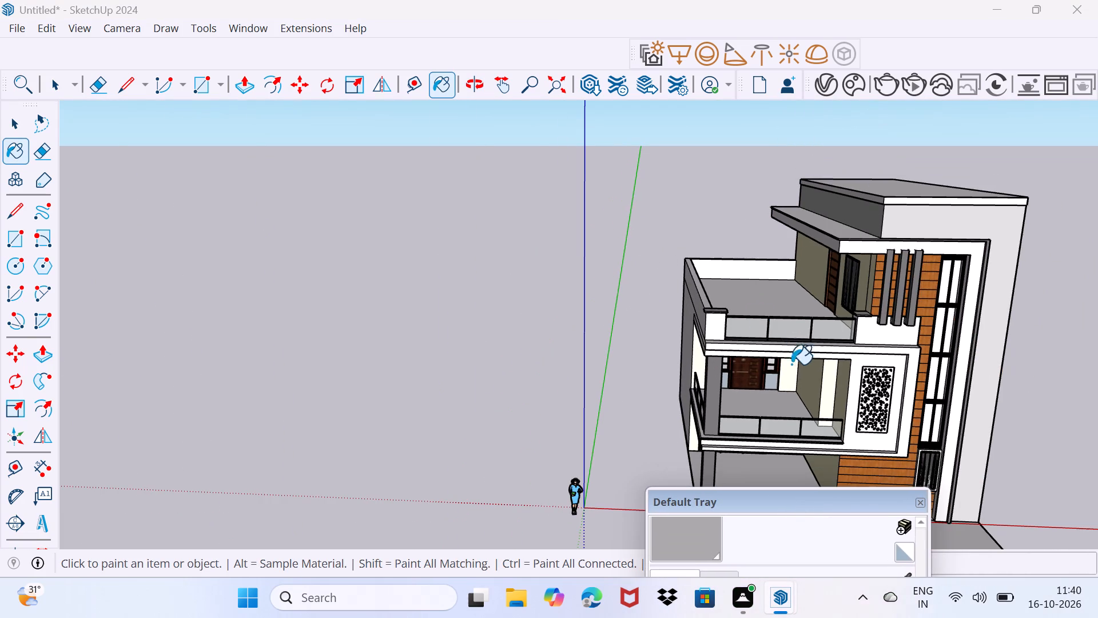
pyautogui.moveTo(795, 370); pyautogui.dragTo(527, 207, button='middle')
pyautogui.scroll(3, 522, 295)
pyautogui.keyDown('shift'); pyautogui.moveTo(482, 353); pyautogui.dragTo(548, 337, button='middle'); pyautogui.keyUp('shift')
pyautogui.scroll(4, 471, 360)
pyautogui.press('space')
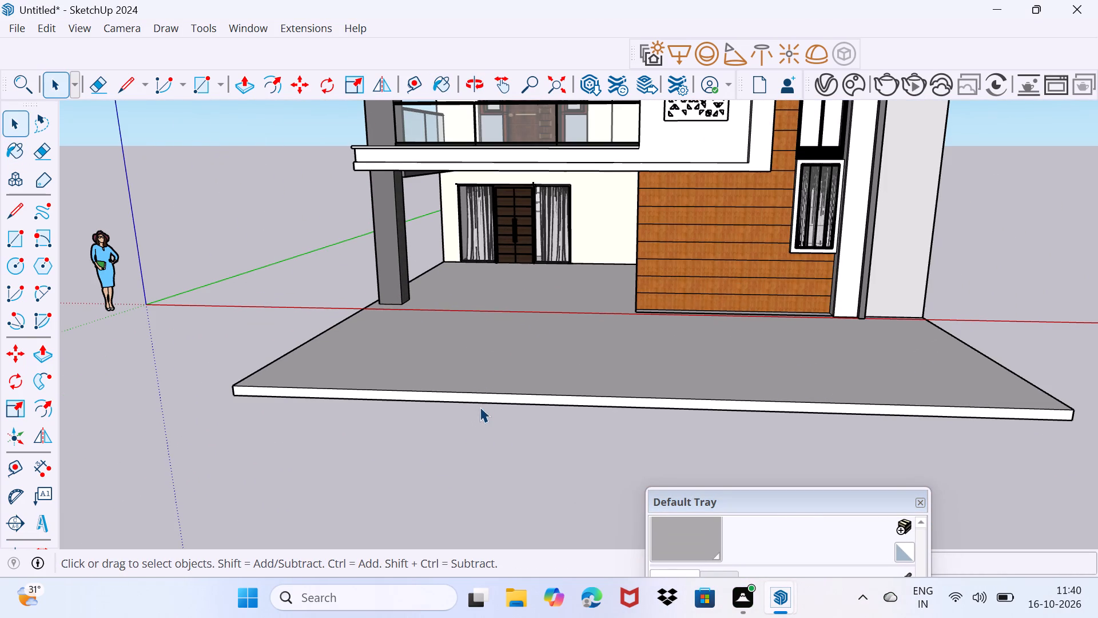
pyautogui.click(490, 400)
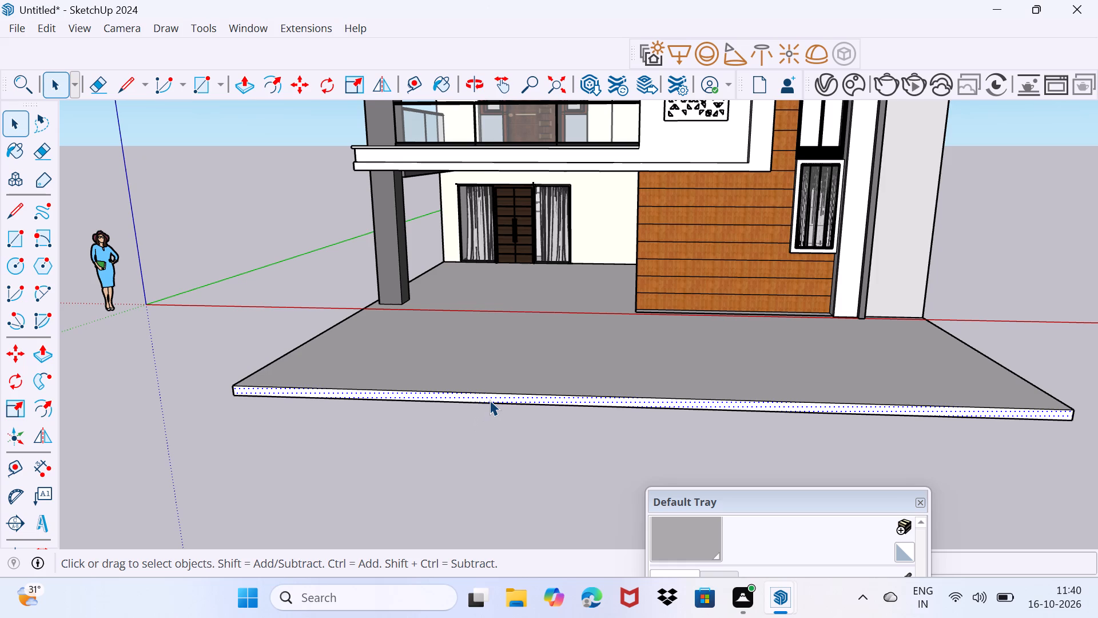
pyautogui.press('p')
pyautogui.moveTo(490, 400); pyautogui.dragTo(493, 395)
pyautogui.moveTo(500, 401); pyautogui.dragTo(512, 352)
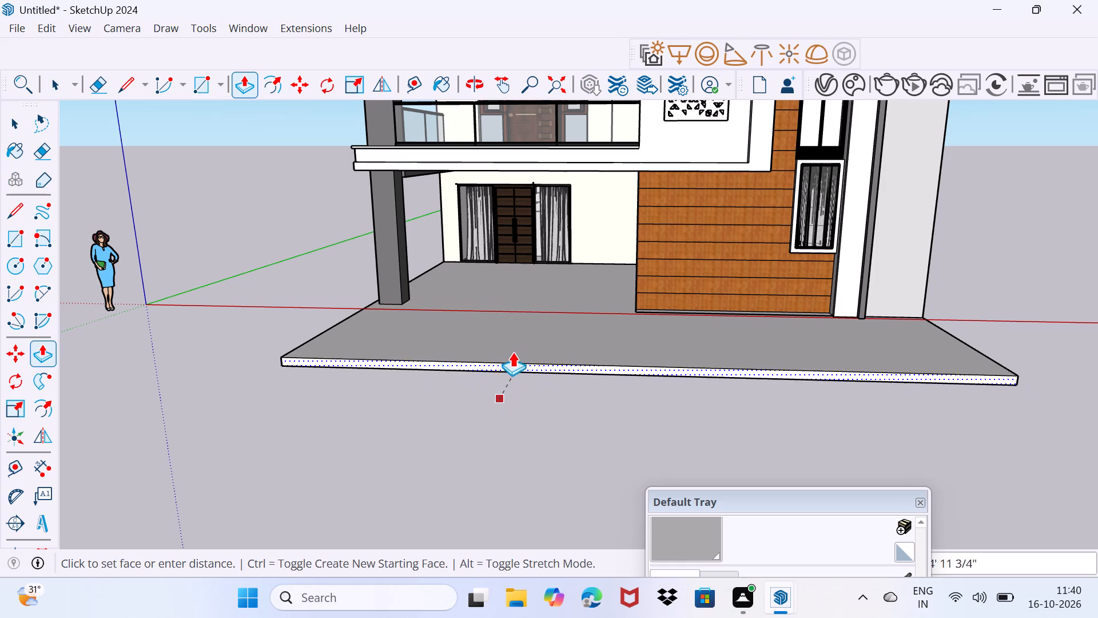
pyautogui.moveTo(512, 352); pyautogui.dragTo(516, 340)
pyautogui.press('space')
pyautogui.moveTo(511, 326); pyautogui.dragTo(547, 295)
# Erase the leftover floor edge running along the base of the wood-clad wall, including its corner remnant.
pyautogui.scroll(1, 520, 314)
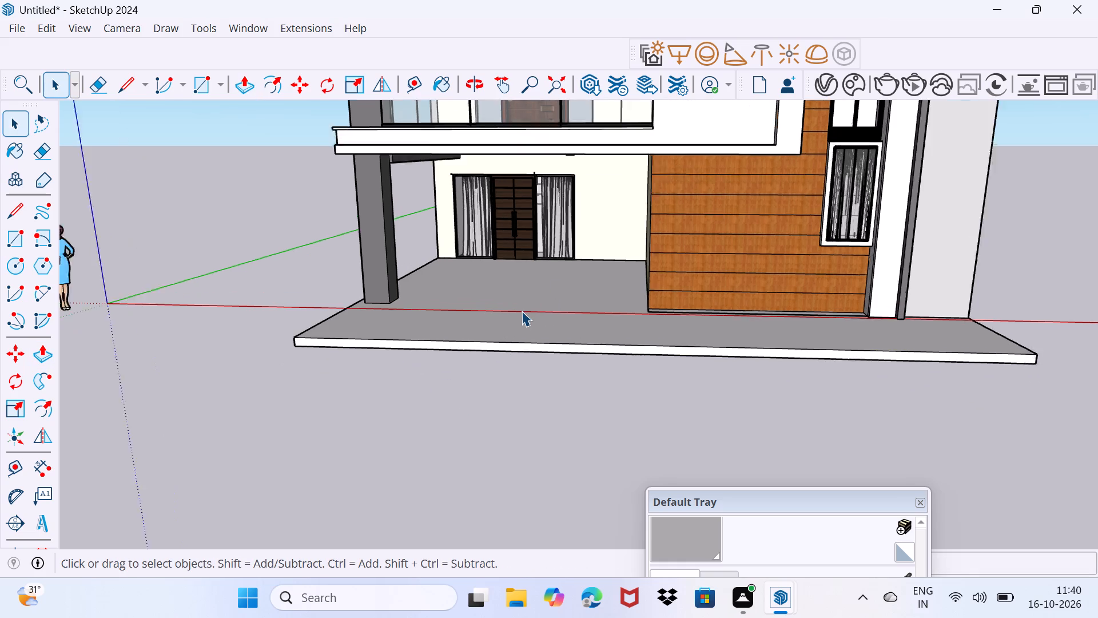
pyautogui.scroll(1, 522, 311)
pyautogui.moveTo(522, 310); pyautogui.dragTo(603, 353, button='middle')
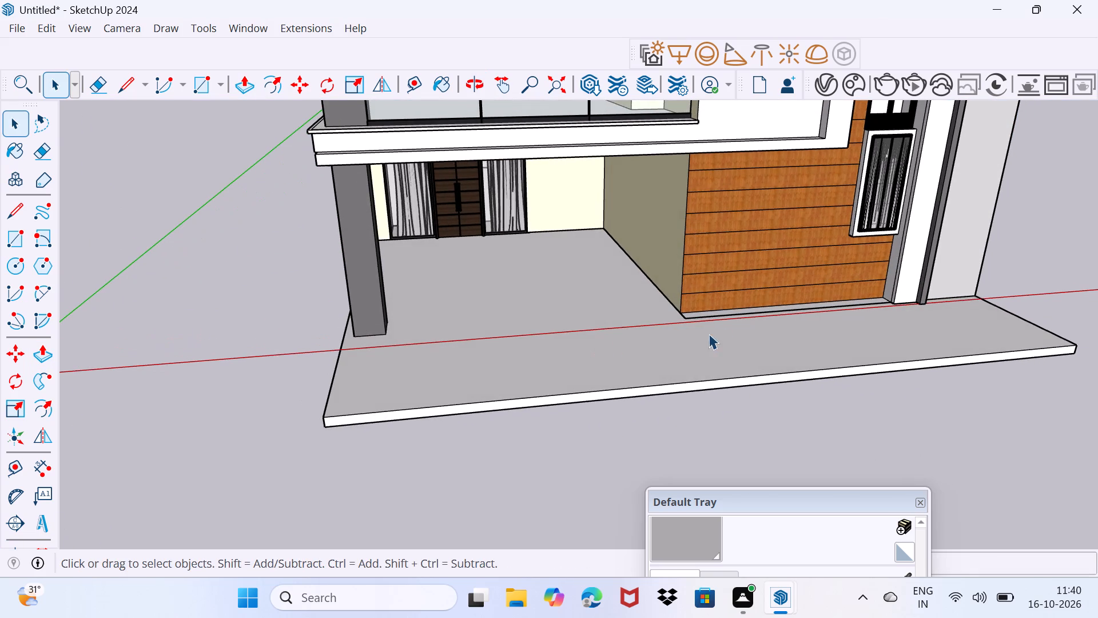
pyautogui.scroll(11, 721, 327)
pyautogui.press('e')
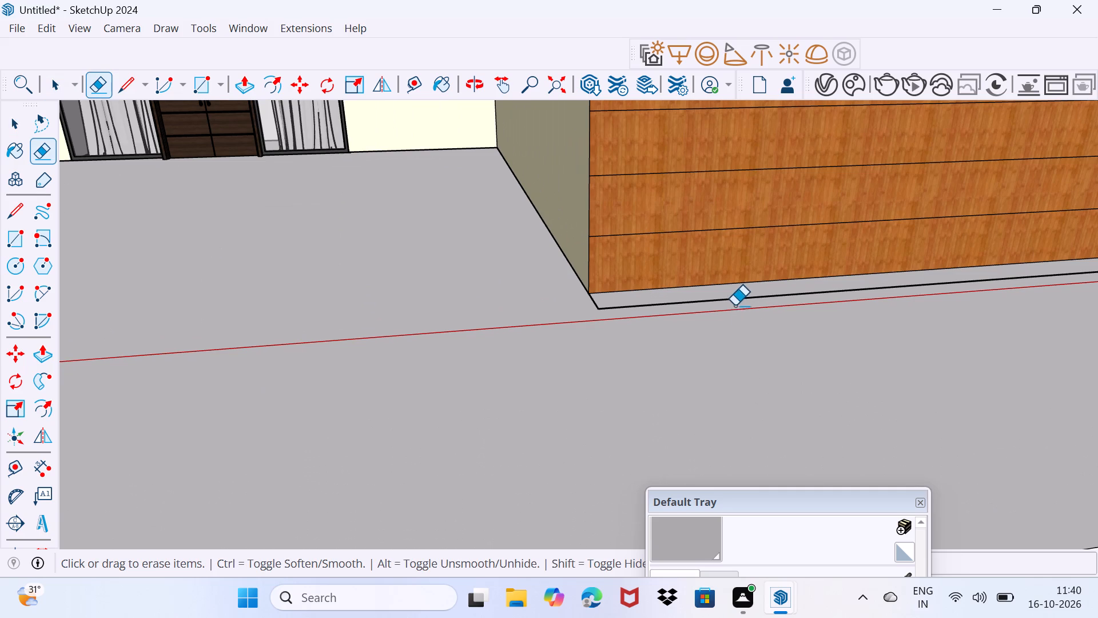
pyautogui.click(731, 299)
pyautogui.click(599, 306)
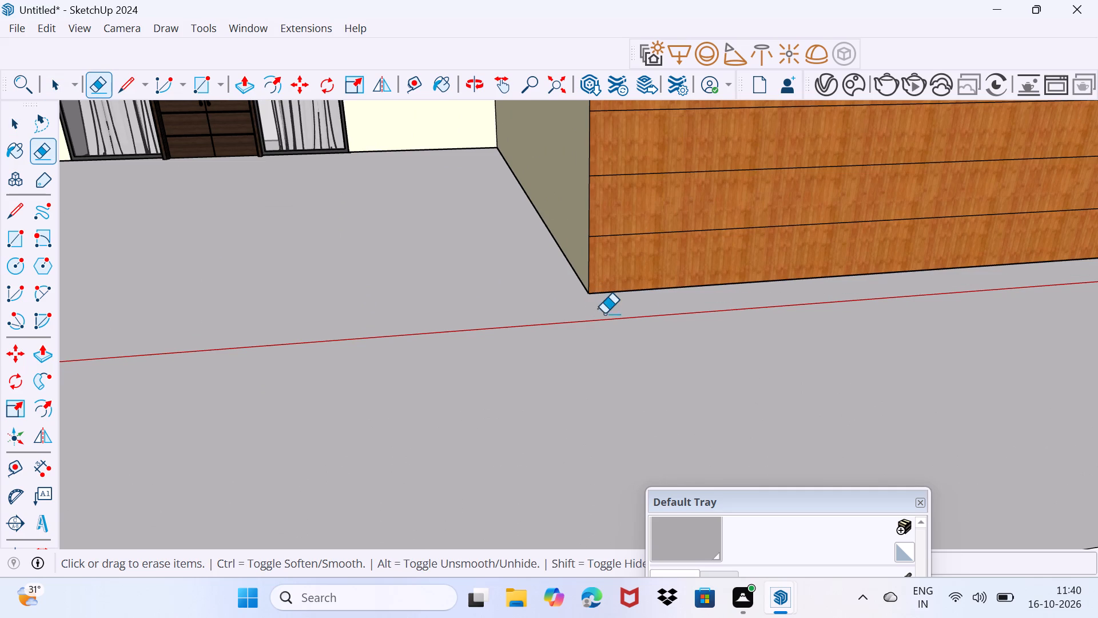
pyautogui.scroll(4, 600, 310)
pyautogui.click(597, 307)
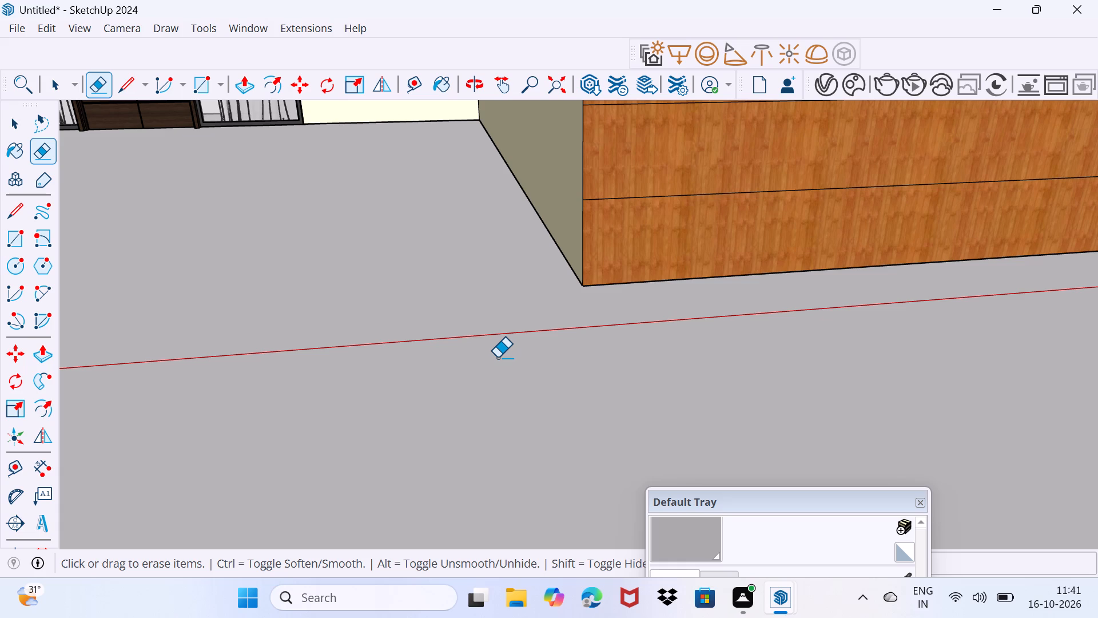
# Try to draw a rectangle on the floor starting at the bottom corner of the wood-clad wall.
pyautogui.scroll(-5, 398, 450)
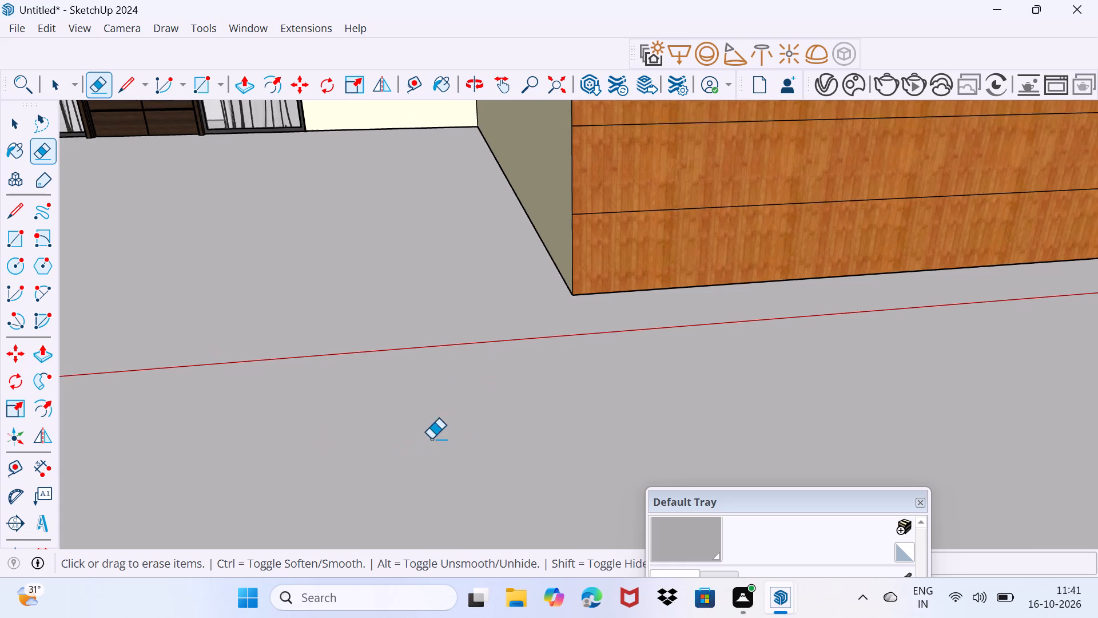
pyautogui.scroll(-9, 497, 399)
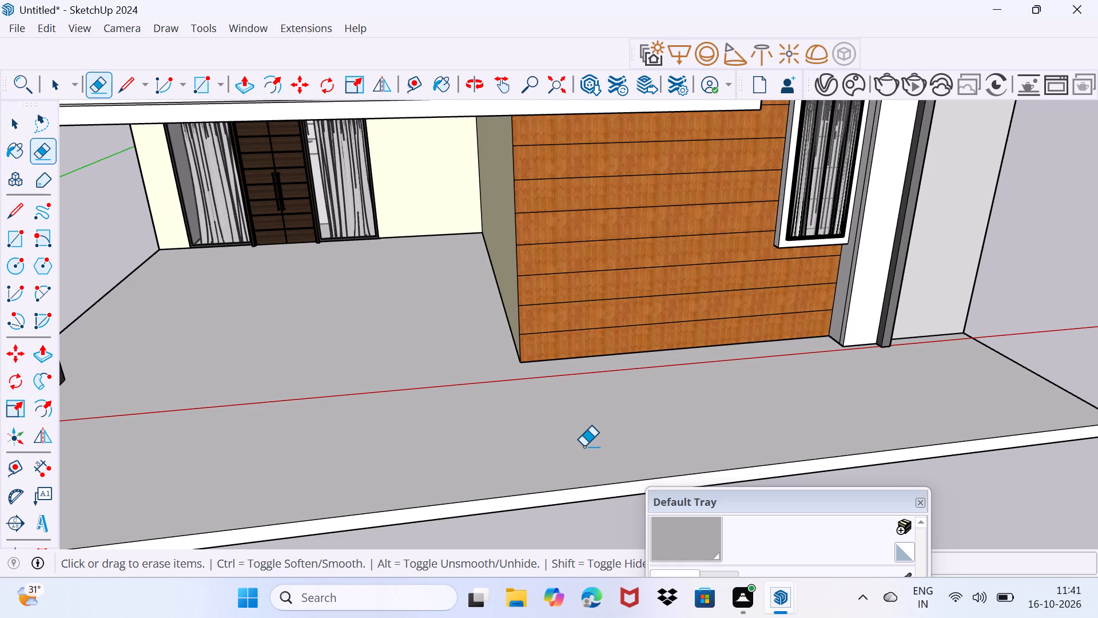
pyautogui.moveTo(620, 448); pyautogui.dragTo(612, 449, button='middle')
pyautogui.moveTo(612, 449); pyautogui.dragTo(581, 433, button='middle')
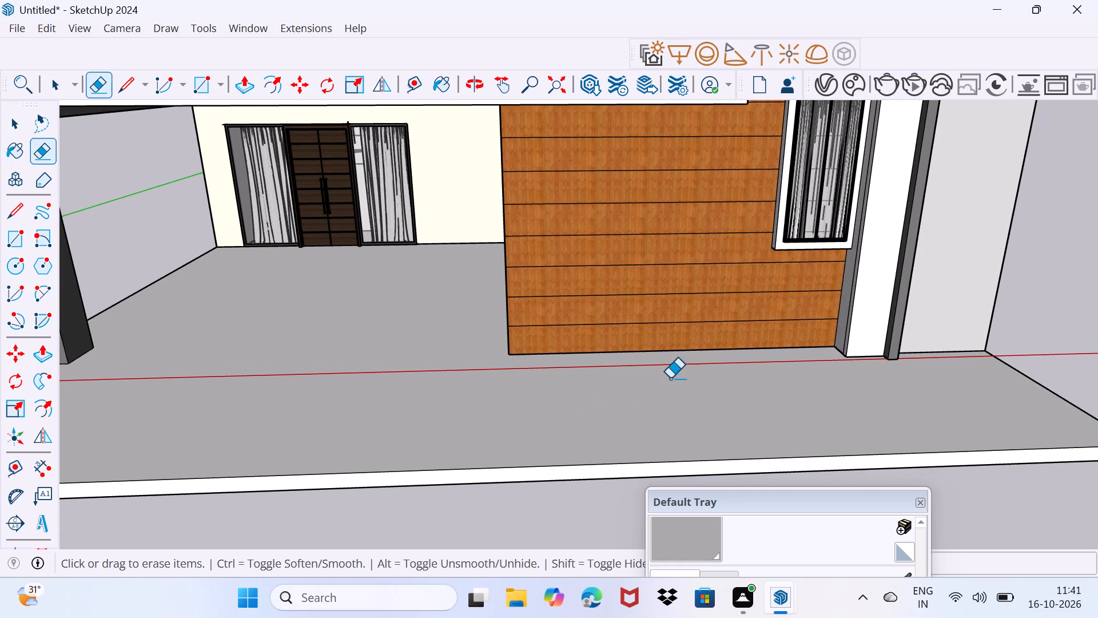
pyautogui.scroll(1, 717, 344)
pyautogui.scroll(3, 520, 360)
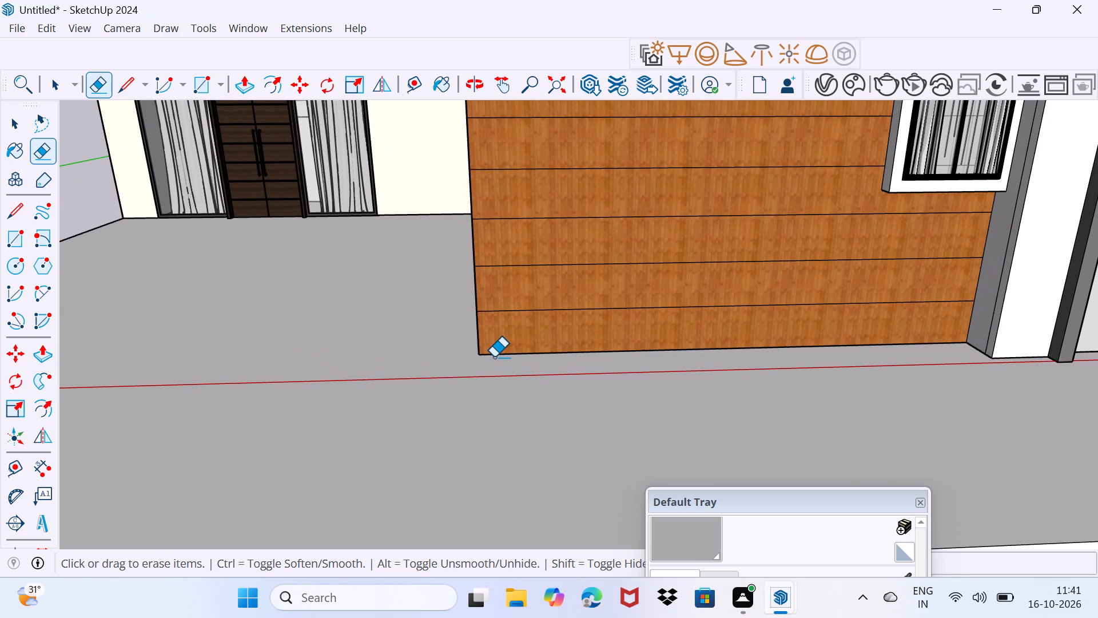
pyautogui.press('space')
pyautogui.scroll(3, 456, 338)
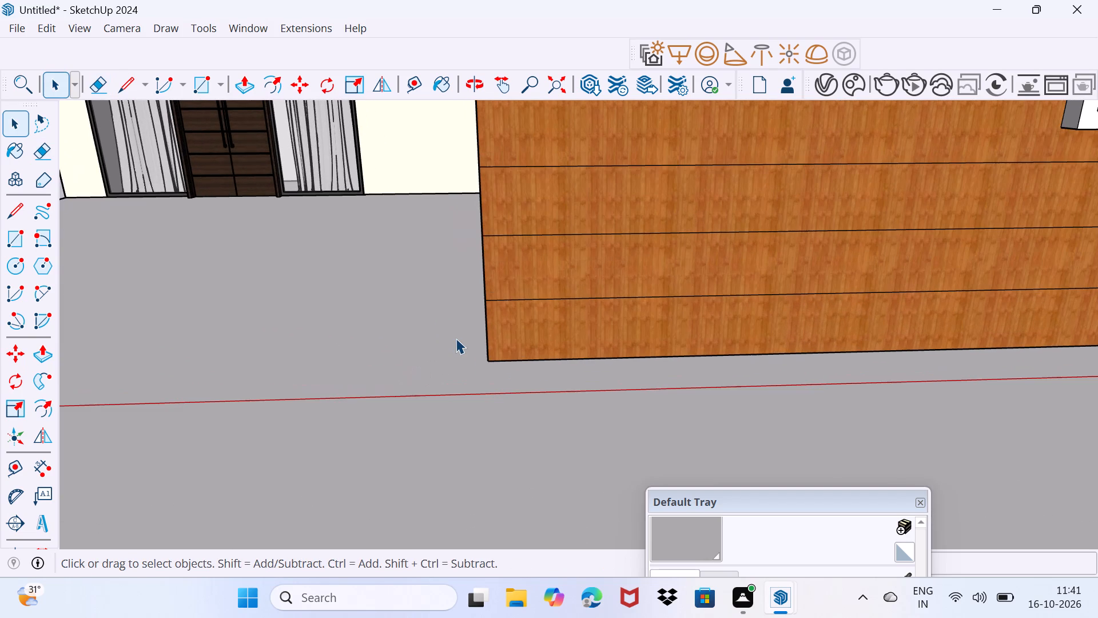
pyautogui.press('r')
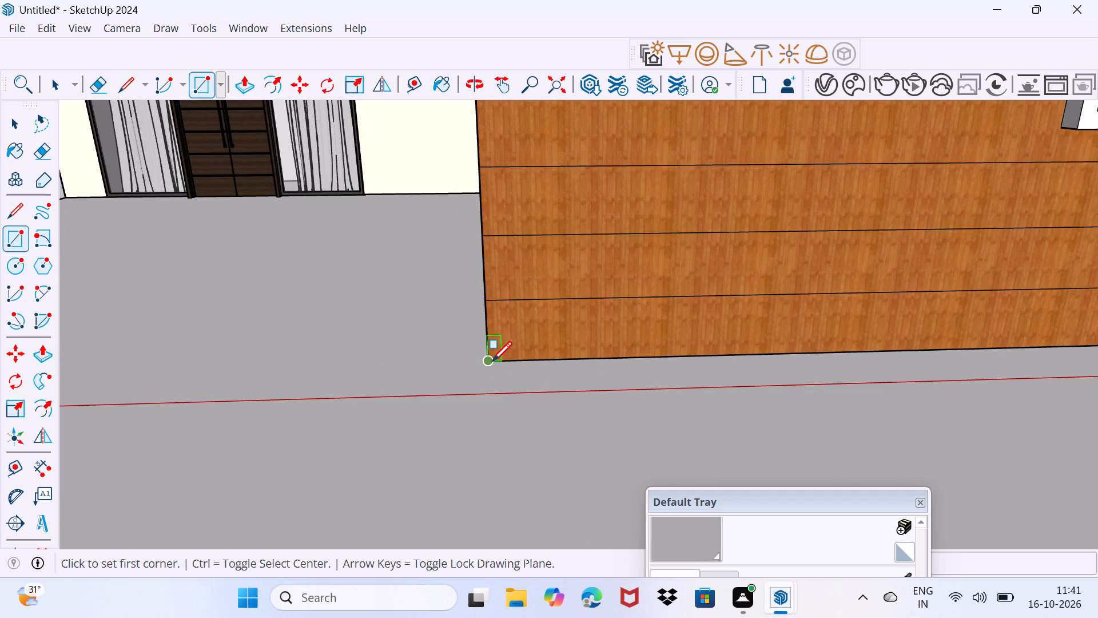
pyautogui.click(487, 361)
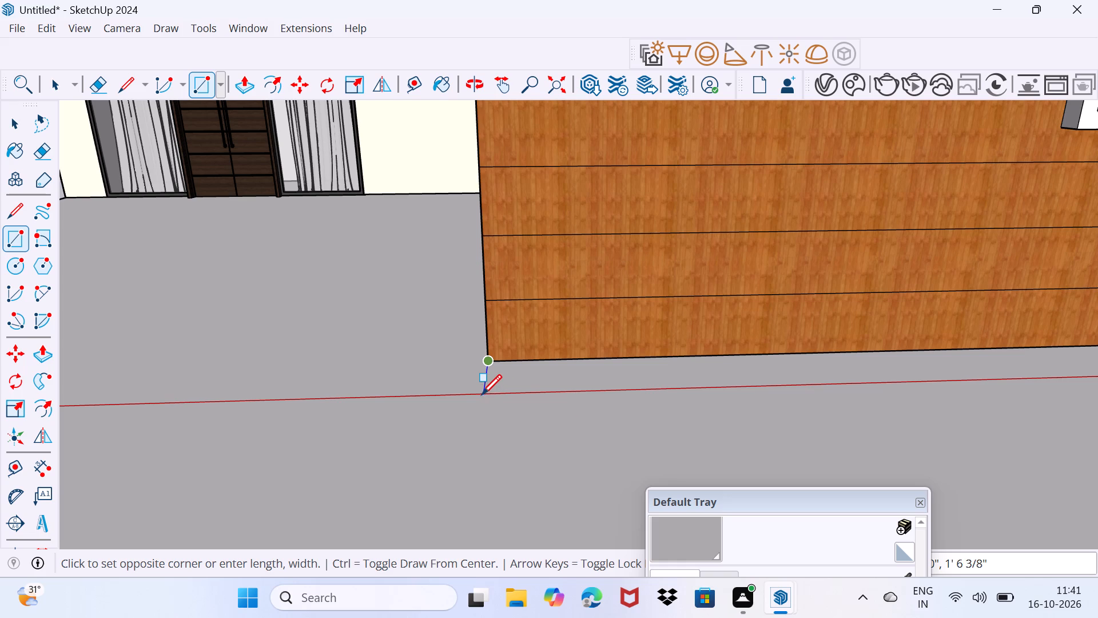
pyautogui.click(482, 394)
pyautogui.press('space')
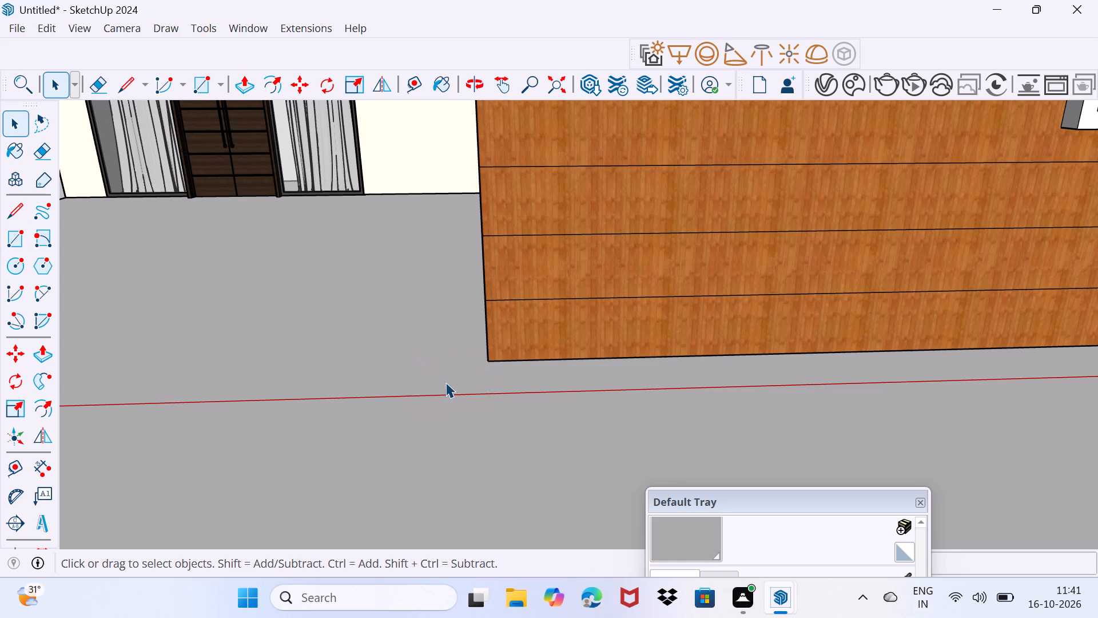
# Draw a short edge on the floor outward from the bottom corner of the wood-clad wall to the red axis.
pyautogui.press('l')
pyautogui.click(488, 359)
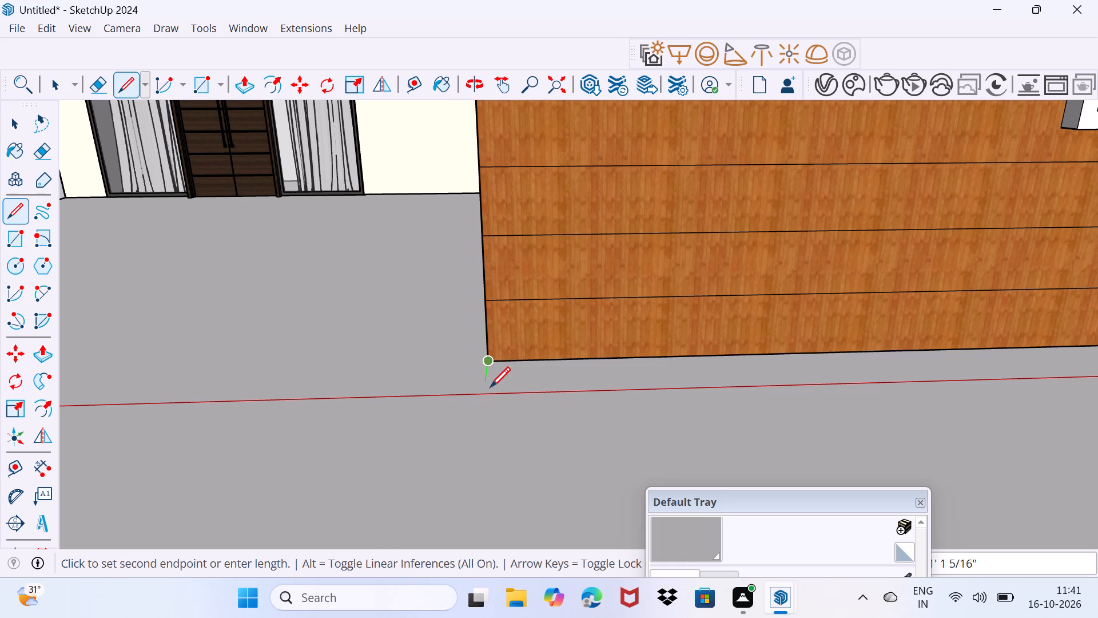
pyautogui.click(482, 394)
pyautogui.press('space')
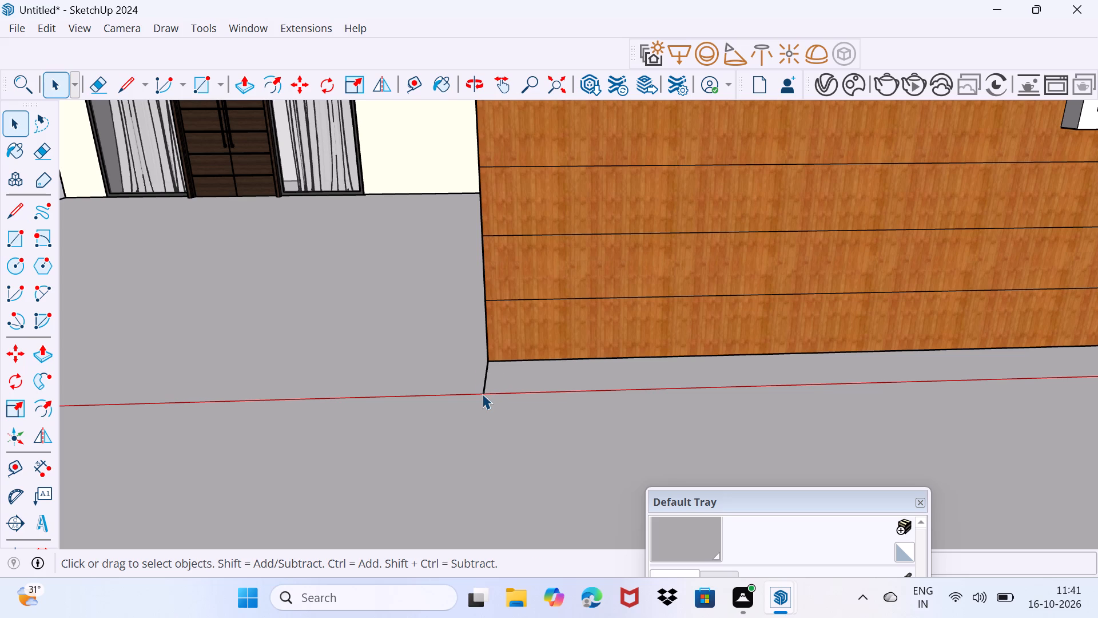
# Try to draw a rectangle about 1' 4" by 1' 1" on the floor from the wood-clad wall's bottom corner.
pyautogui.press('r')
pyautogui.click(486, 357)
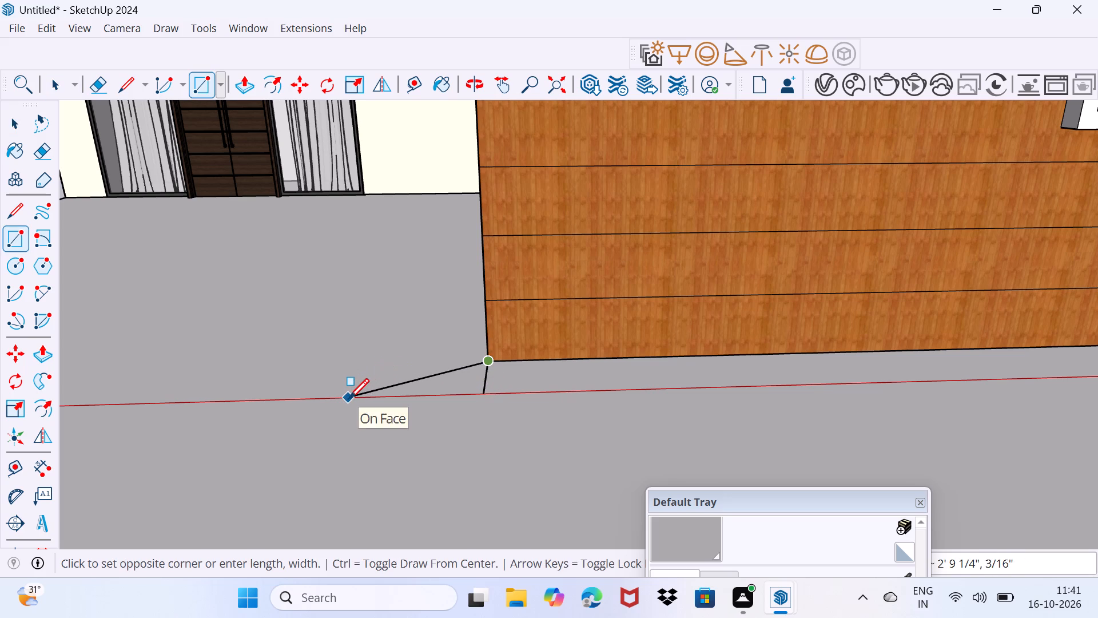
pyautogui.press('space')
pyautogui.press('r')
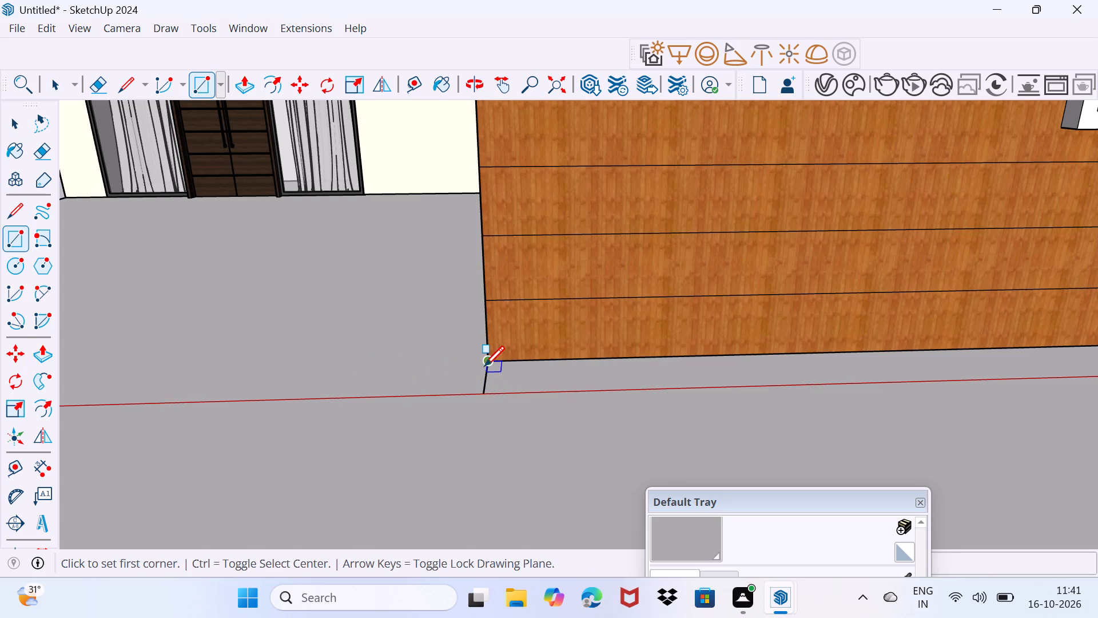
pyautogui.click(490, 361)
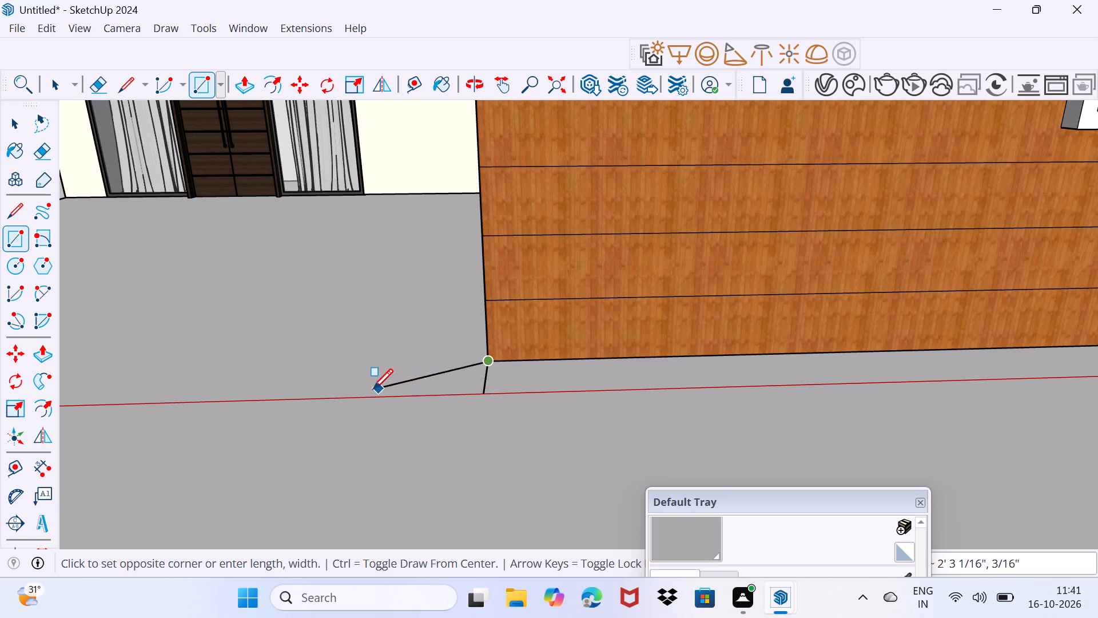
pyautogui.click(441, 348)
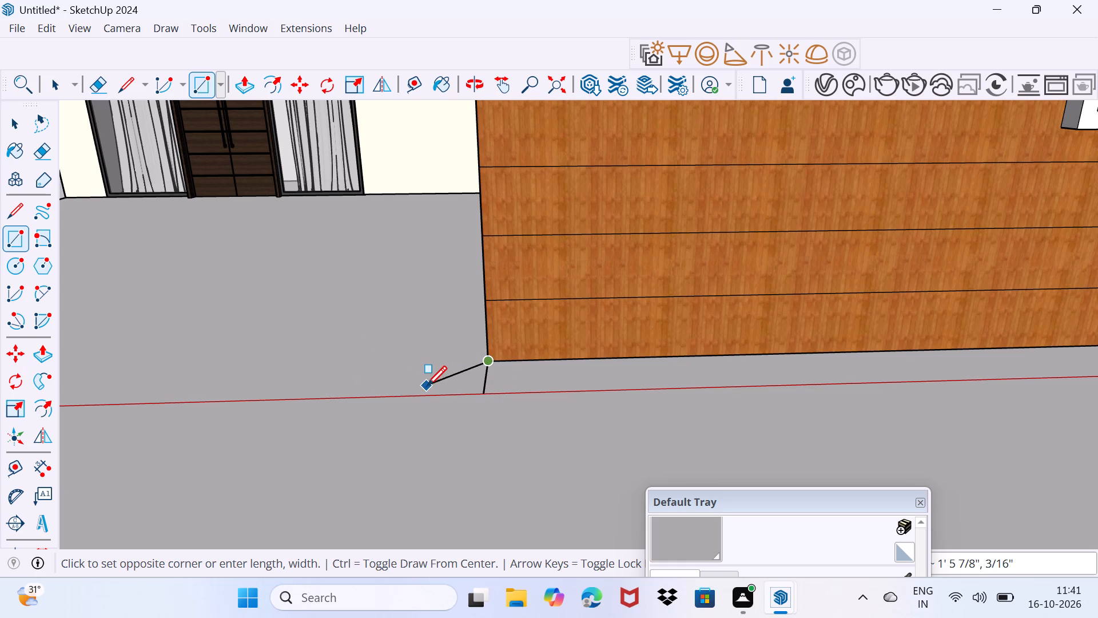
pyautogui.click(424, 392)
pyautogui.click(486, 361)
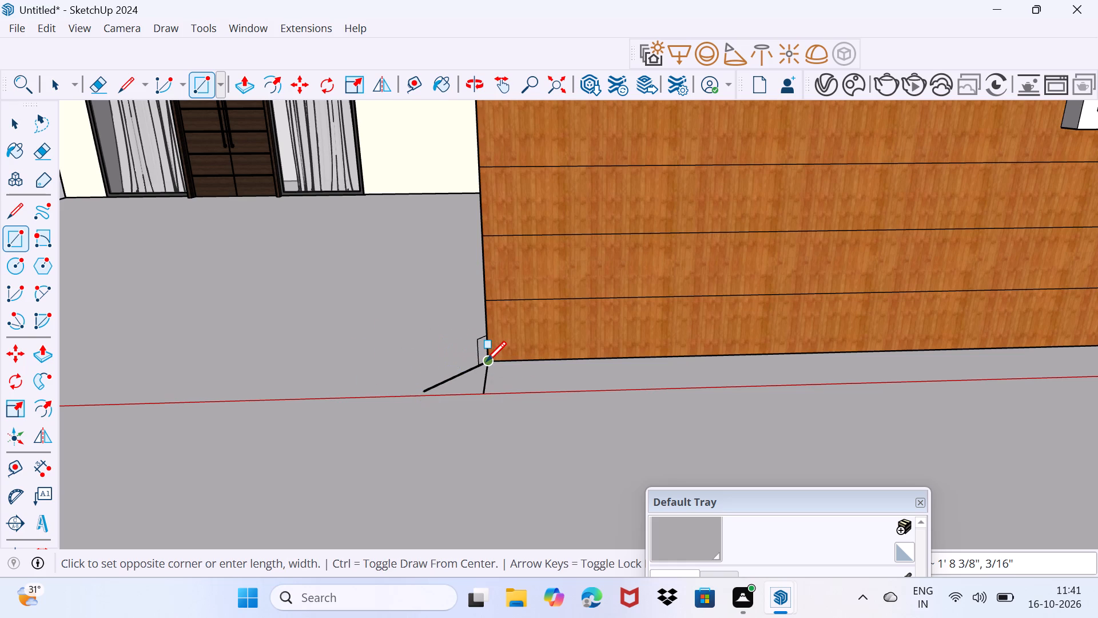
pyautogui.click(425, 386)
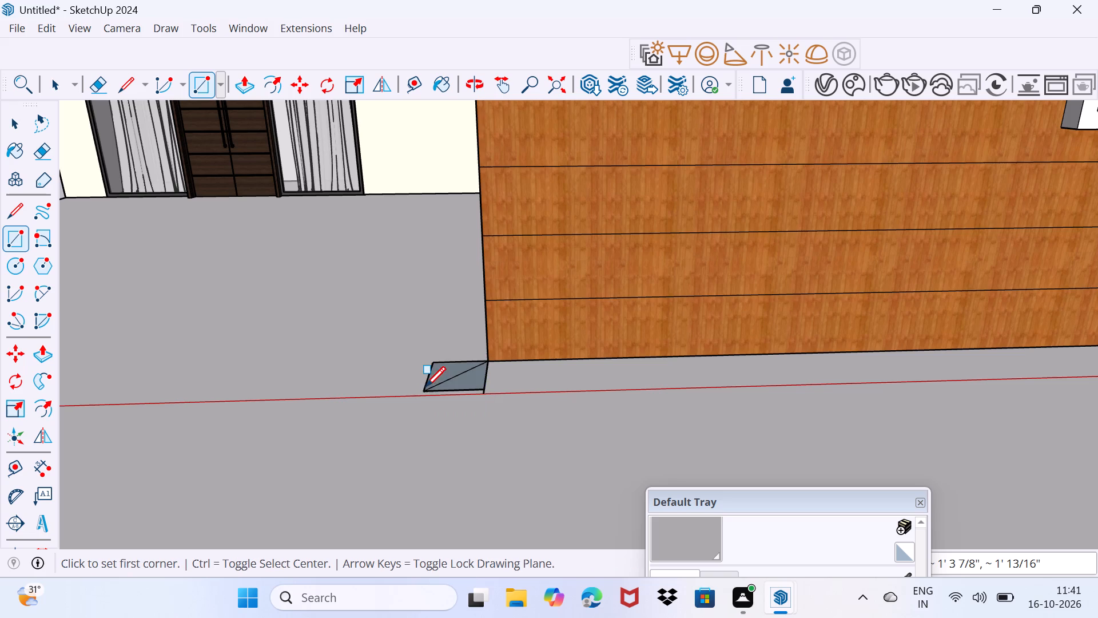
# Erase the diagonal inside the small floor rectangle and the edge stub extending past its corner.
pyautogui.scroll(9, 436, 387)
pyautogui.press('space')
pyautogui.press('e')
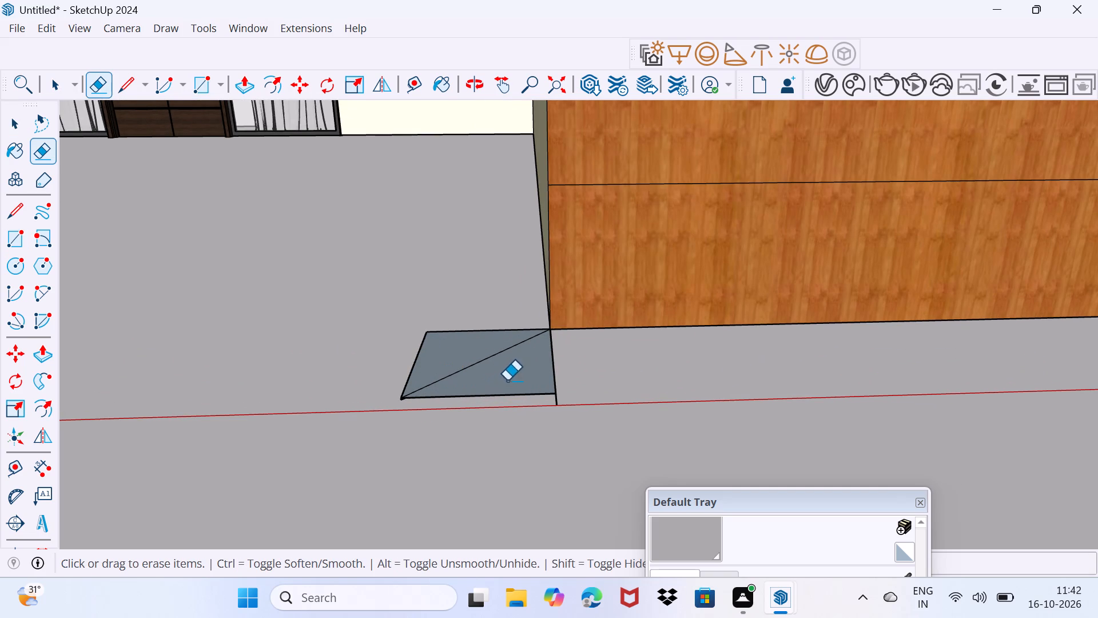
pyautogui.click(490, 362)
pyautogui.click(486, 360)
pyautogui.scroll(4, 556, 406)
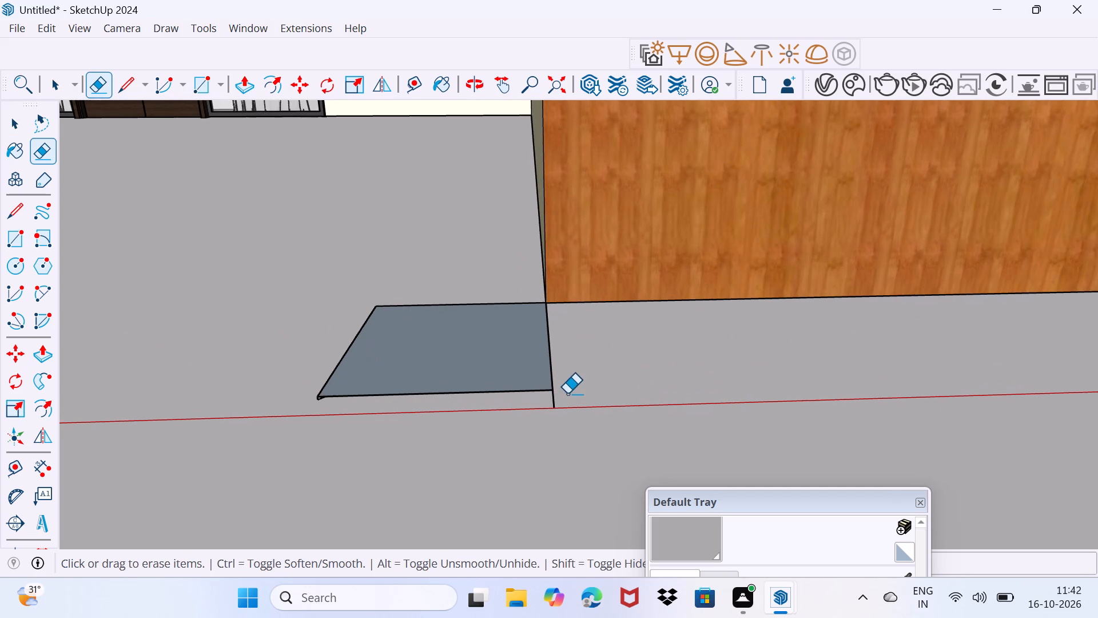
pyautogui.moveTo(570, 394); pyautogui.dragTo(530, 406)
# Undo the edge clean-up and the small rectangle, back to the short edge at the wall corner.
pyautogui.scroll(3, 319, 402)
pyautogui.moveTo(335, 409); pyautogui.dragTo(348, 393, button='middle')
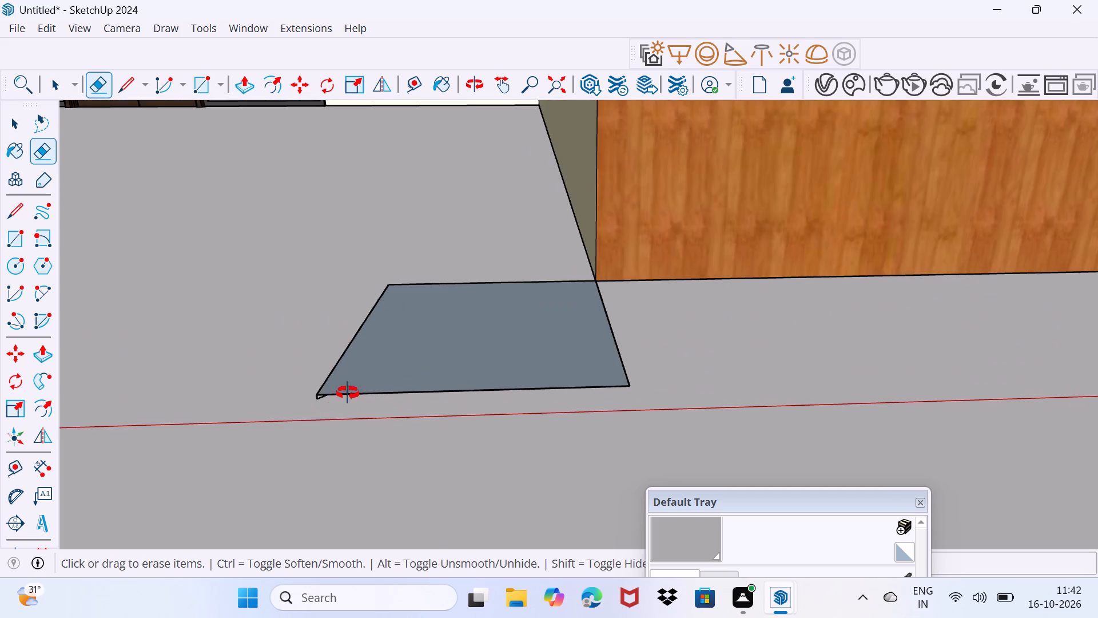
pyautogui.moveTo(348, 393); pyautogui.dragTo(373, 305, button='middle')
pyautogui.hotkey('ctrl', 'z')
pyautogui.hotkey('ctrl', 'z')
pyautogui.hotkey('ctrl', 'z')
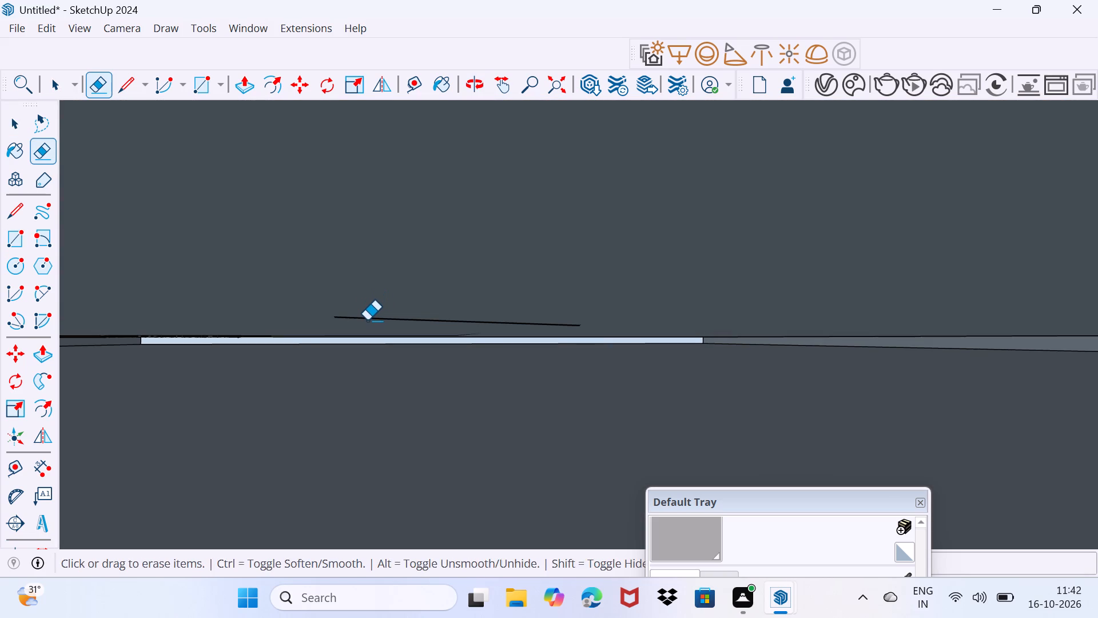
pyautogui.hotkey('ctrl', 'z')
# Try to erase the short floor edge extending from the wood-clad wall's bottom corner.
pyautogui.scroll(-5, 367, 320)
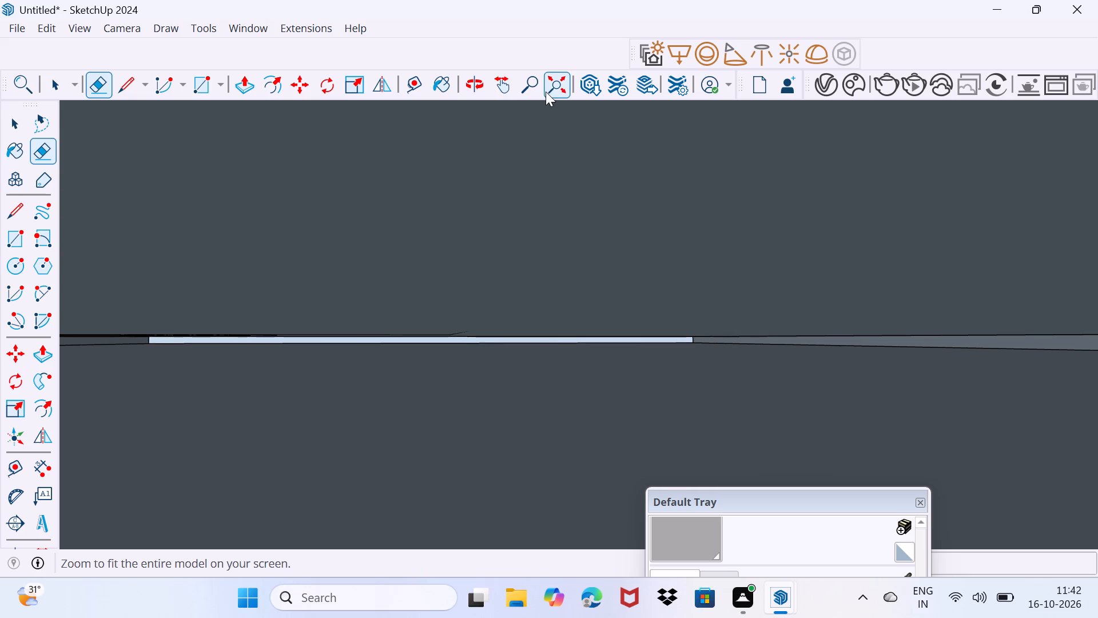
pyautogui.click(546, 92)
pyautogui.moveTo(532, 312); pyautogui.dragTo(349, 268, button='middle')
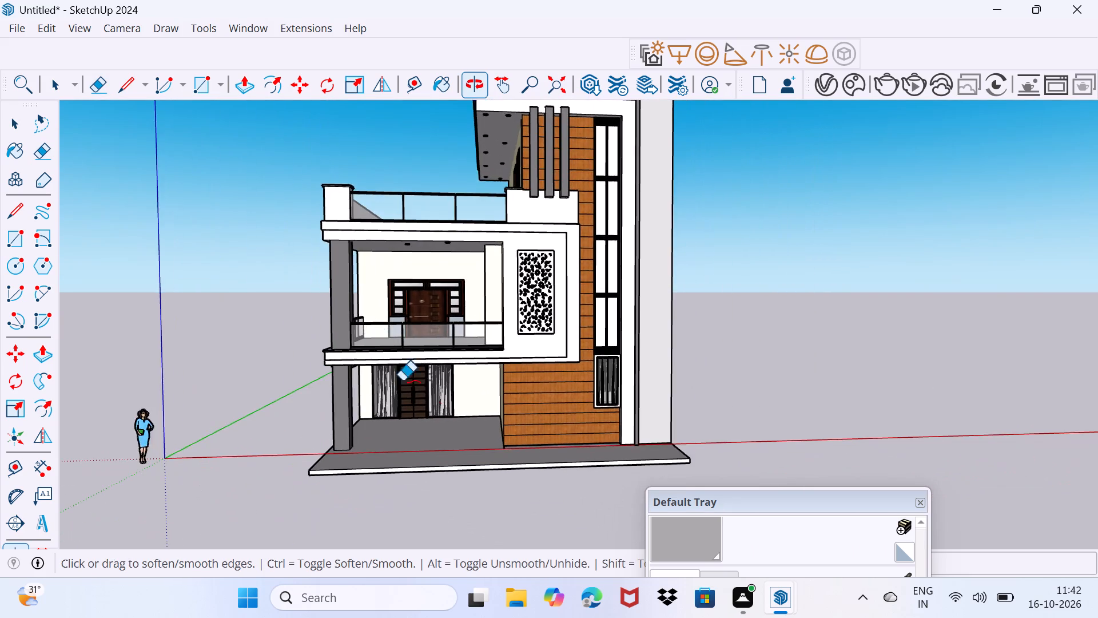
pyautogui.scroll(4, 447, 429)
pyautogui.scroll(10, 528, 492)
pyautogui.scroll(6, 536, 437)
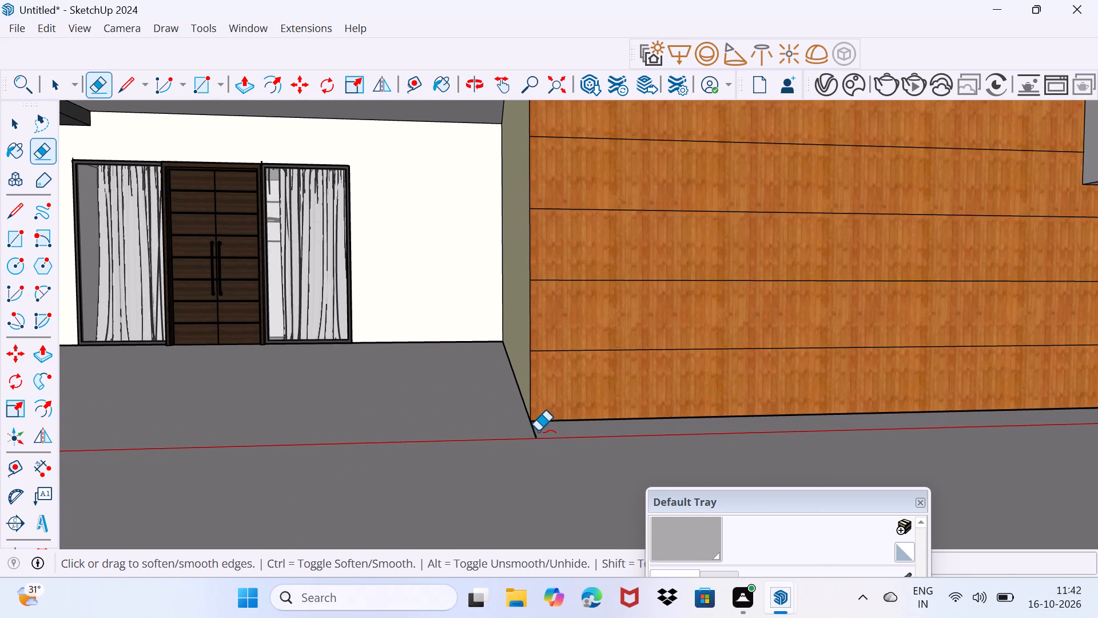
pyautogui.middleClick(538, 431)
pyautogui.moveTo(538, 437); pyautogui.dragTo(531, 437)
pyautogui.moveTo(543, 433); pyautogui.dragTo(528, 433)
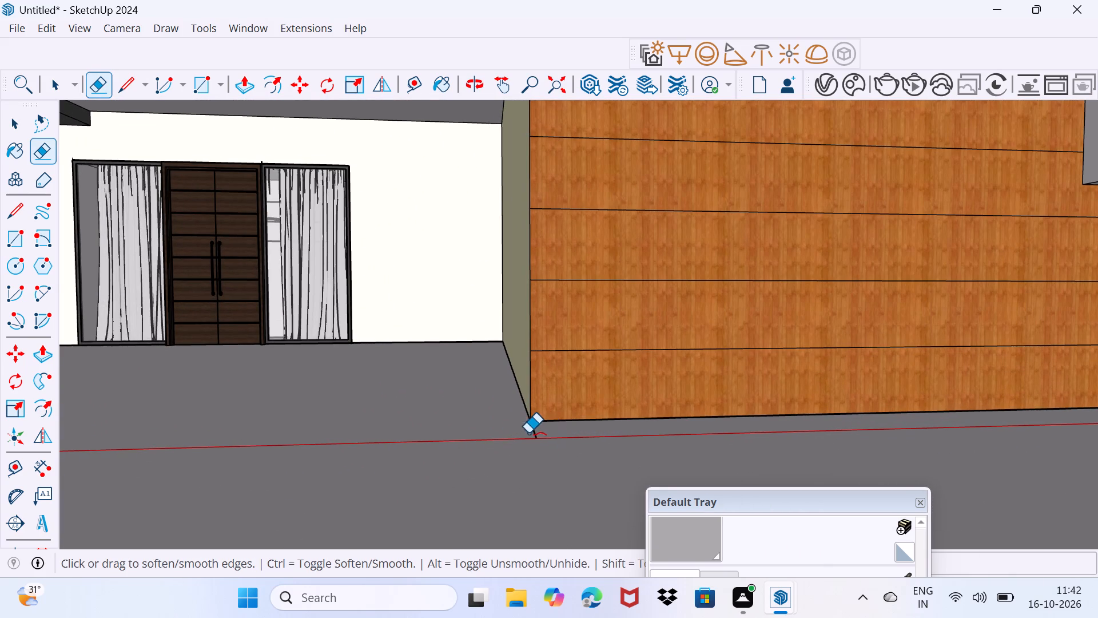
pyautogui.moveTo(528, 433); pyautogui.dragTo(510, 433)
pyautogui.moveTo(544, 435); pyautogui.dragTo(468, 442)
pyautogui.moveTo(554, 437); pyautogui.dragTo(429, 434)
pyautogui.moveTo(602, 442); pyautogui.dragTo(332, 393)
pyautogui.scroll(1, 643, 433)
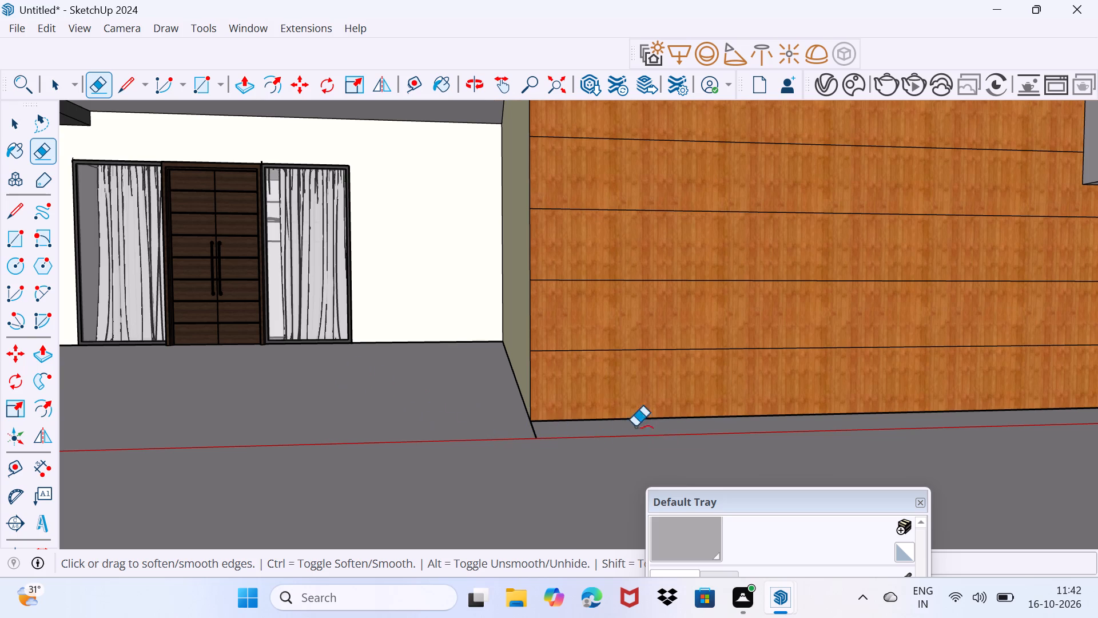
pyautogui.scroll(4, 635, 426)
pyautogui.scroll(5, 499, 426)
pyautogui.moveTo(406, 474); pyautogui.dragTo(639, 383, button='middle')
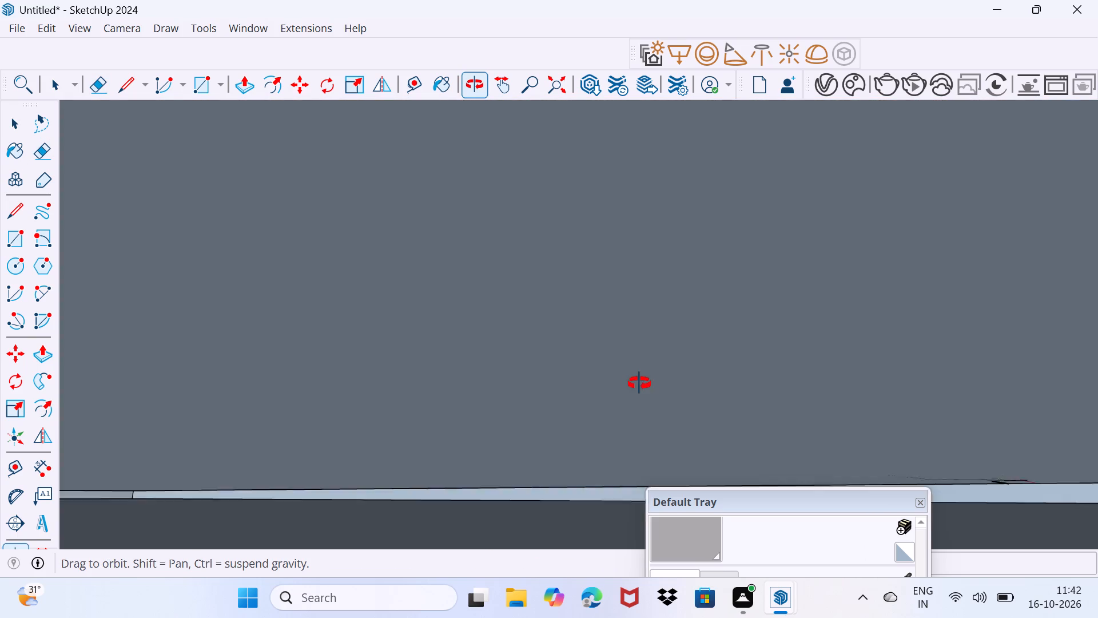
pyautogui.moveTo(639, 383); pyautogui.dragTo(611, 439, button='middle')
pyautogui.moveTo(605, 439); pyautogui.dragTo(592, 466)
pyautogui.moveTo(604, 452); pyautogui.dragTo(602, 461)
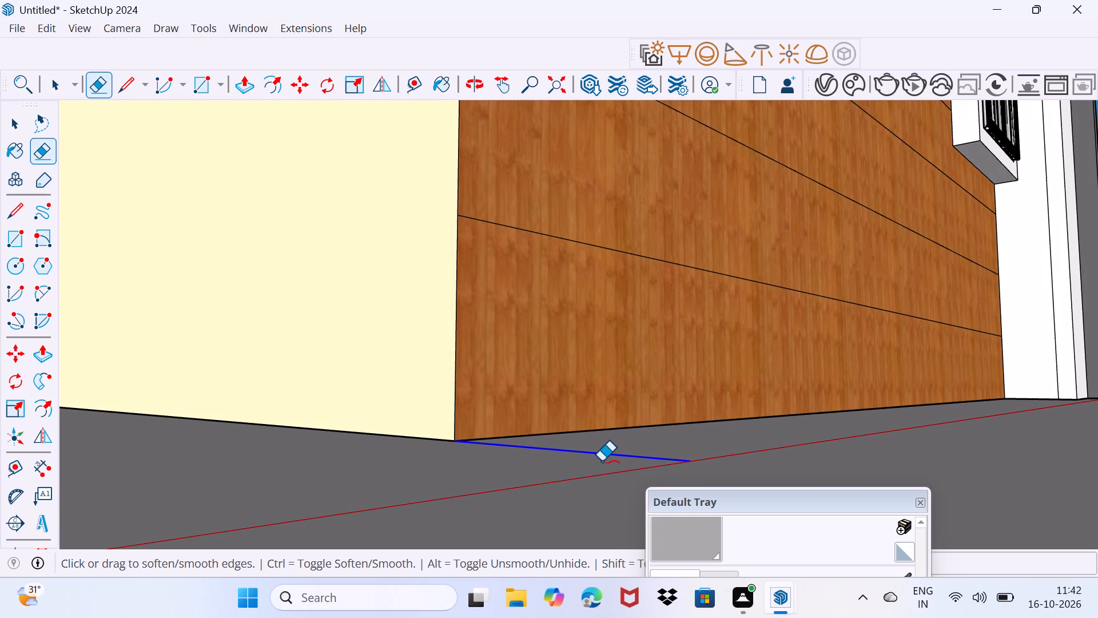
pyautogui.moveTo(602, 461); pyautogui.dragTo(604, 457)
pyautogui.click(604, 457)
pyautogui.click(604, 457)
# Draw a closed four-sided outline about 10 7/8" by 1' 3" on the floor, using the short edge at the wall corner as one side.
pyautogui.moveTo(586, 468); pyautogui.dragTo(591, 390, button='middle')
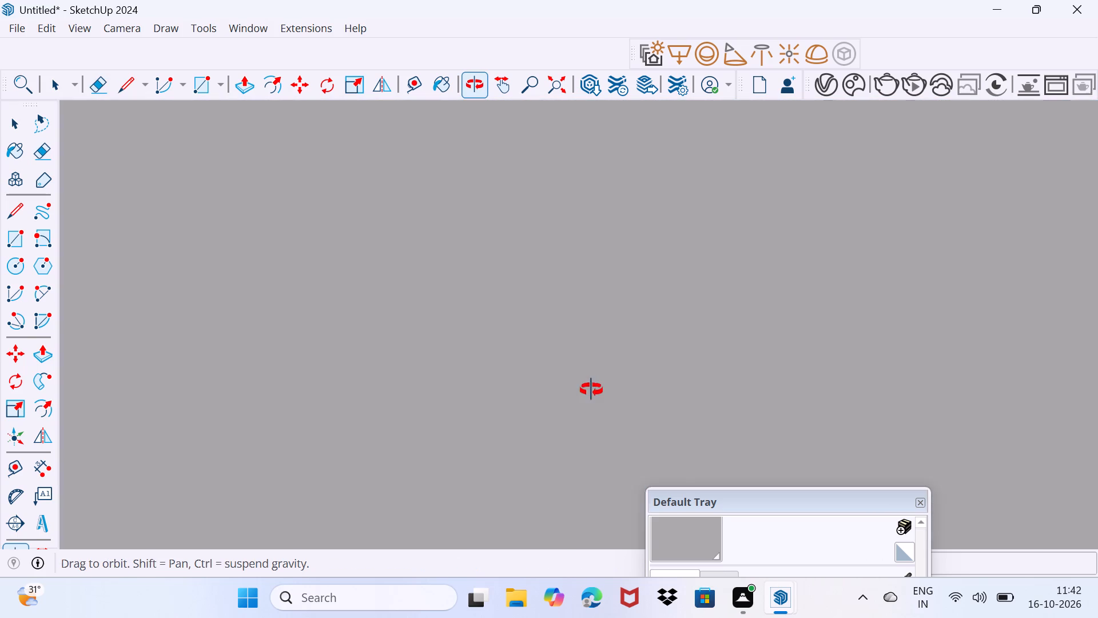
pyautogui.moveTo(591, 390); pyautogui.dragTo(569, 458, button='middle')
pyautogui.scroll(-8, 569, 458)
pyautogui.moveTo(591, 443); pyautogui.dragTo(535, 462, button='middle')
pyautogui.scroll(-4, 543, 488)
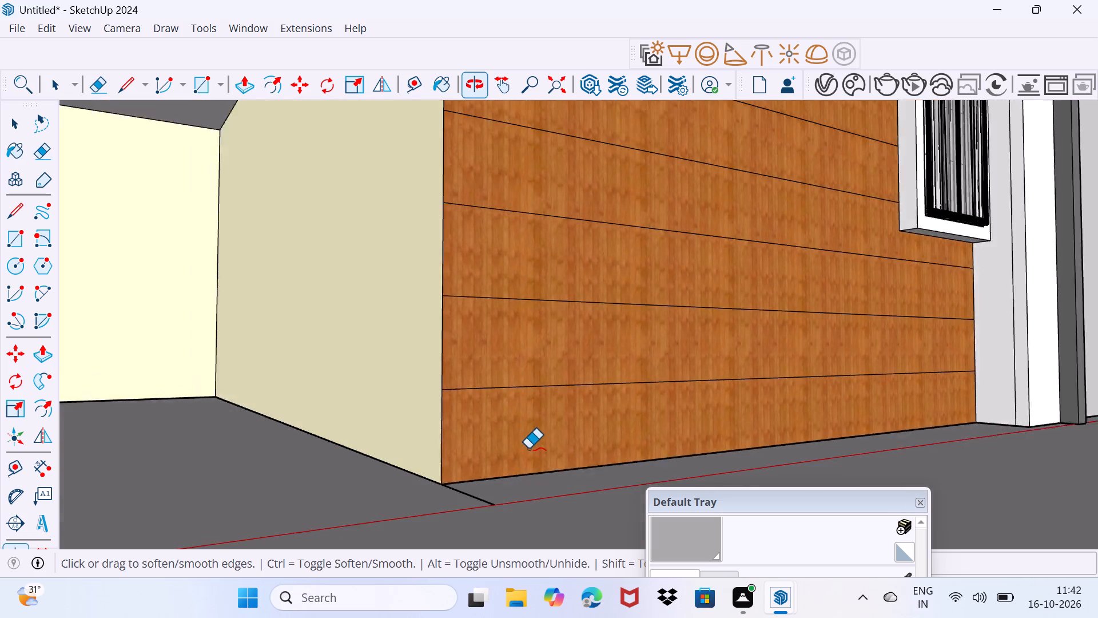
pyautogui.scroll(-15, 526, 445)
pyautogui.moveTo(522, 468); pyautogui.dragTo(289, 313, button='middle')
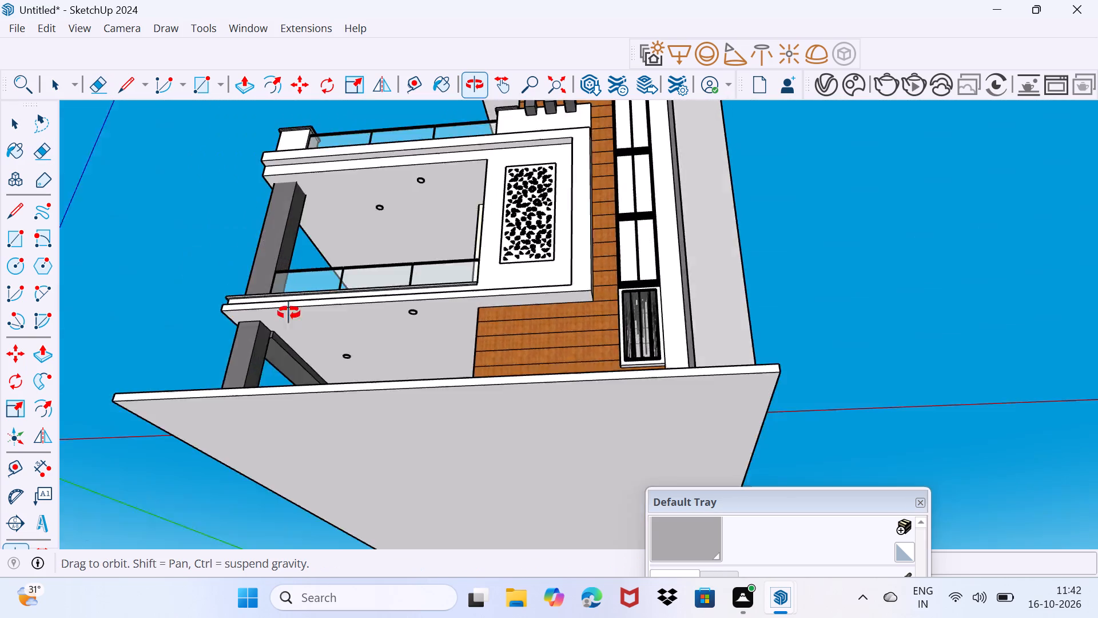
pyautogui.moveTo(289, 313); pyautogui.dragTo(480, 546, button='middle')
pyautogui.scroll(4, 504, 464)
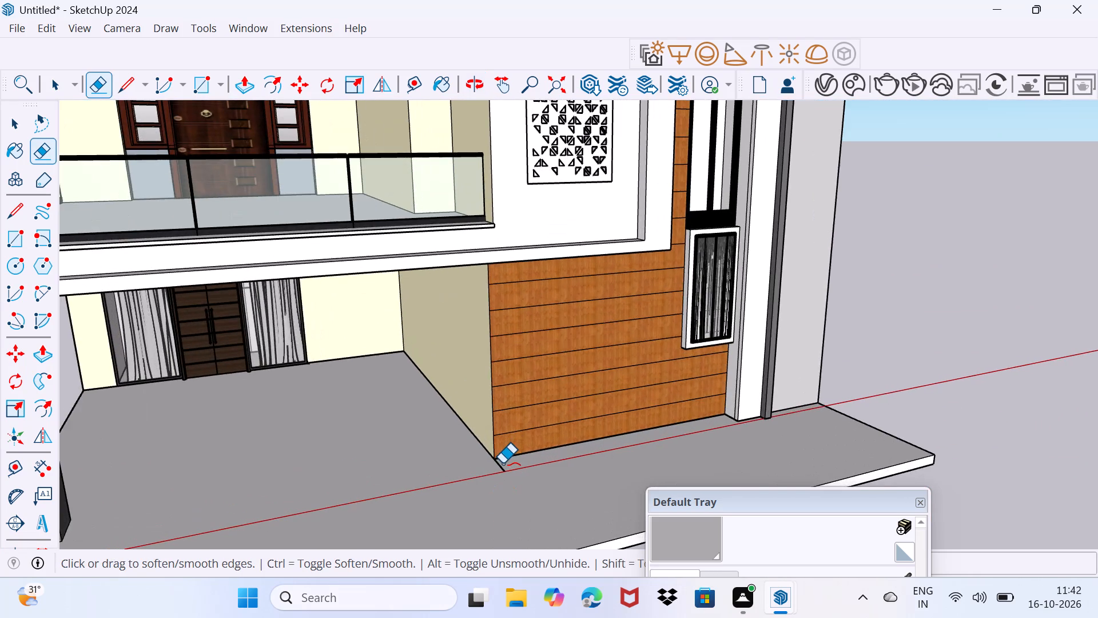
pyautogui.scroll(11, 503, 463)
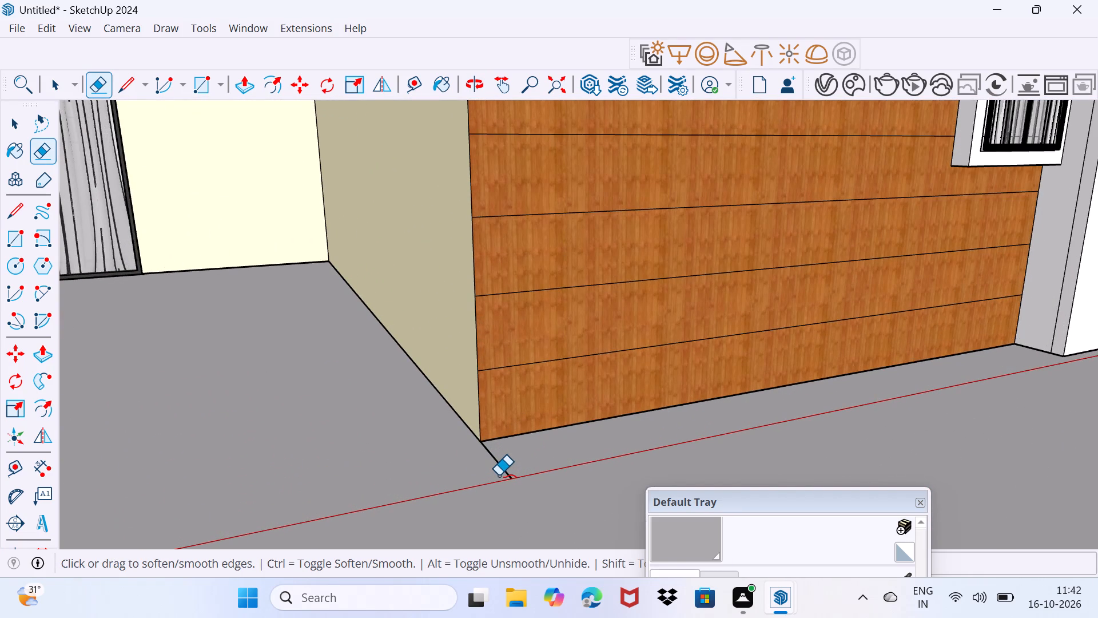
pyautogui.press('l')
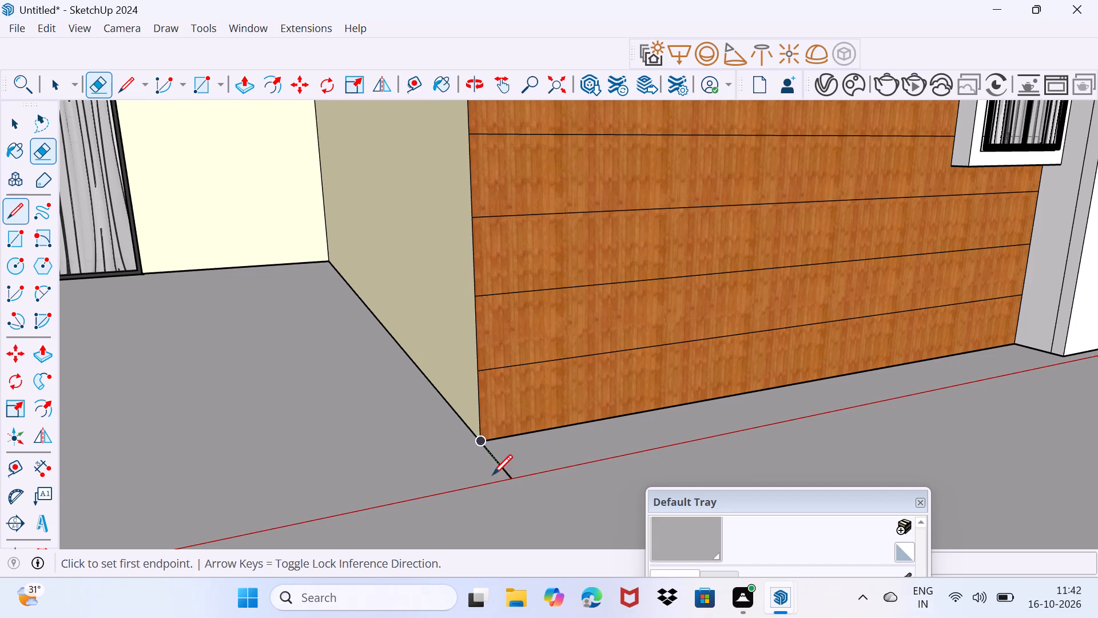
pyautogui.moveTo(508, 480); pyautogui.dragTo(510, 485)
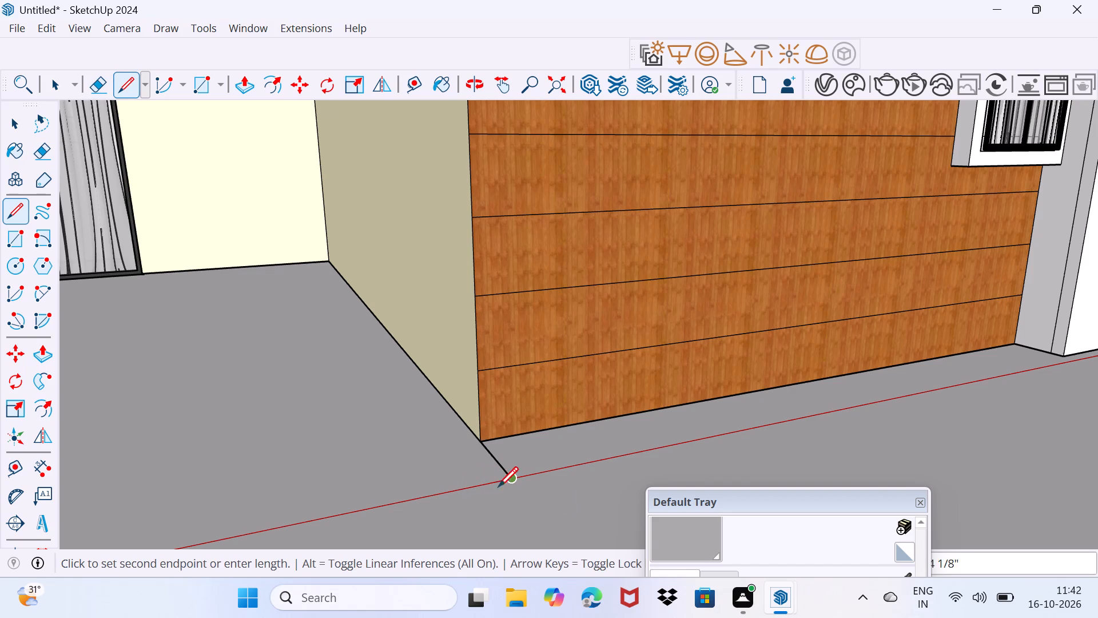
pyautogui.click(507, 478)
pyautogui.click(452, 491)
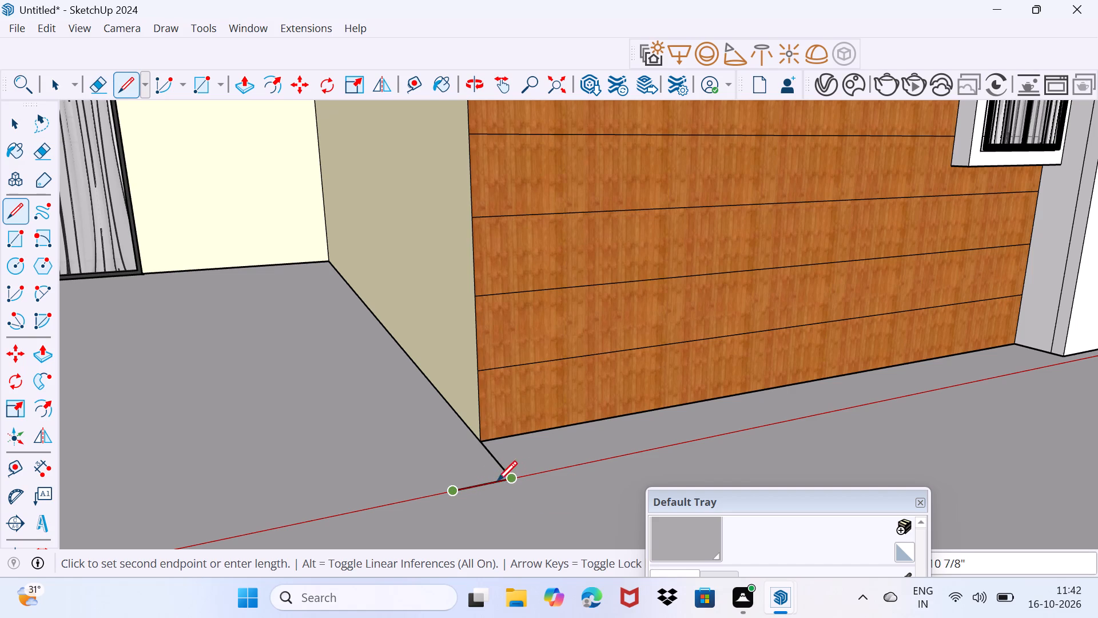
pyautogui.click(448, 488)
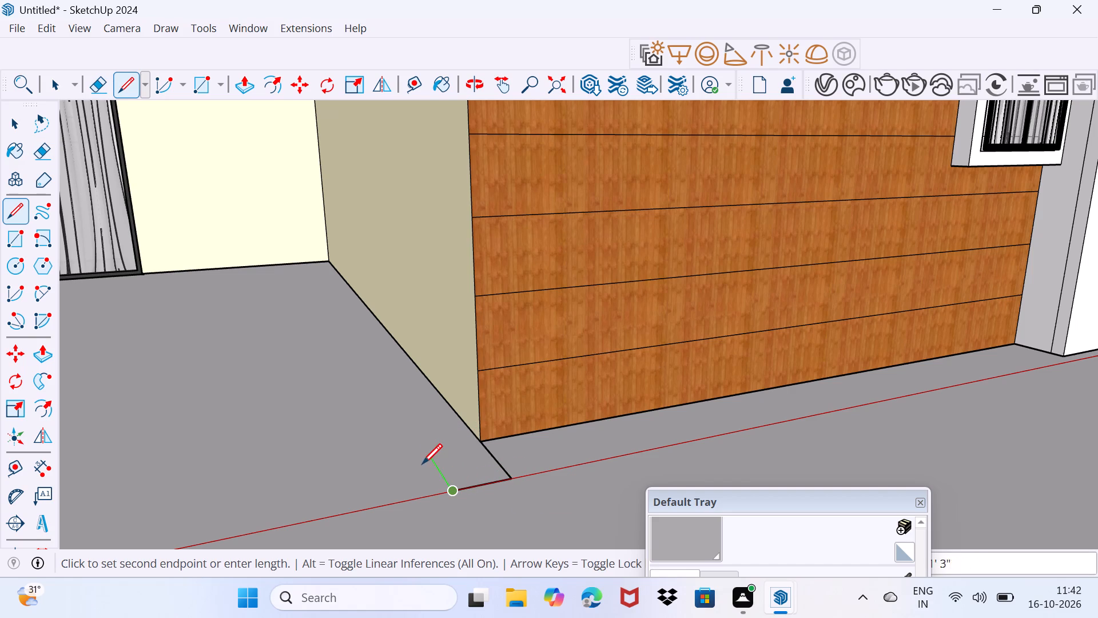
pyautogui.click(423, 463)
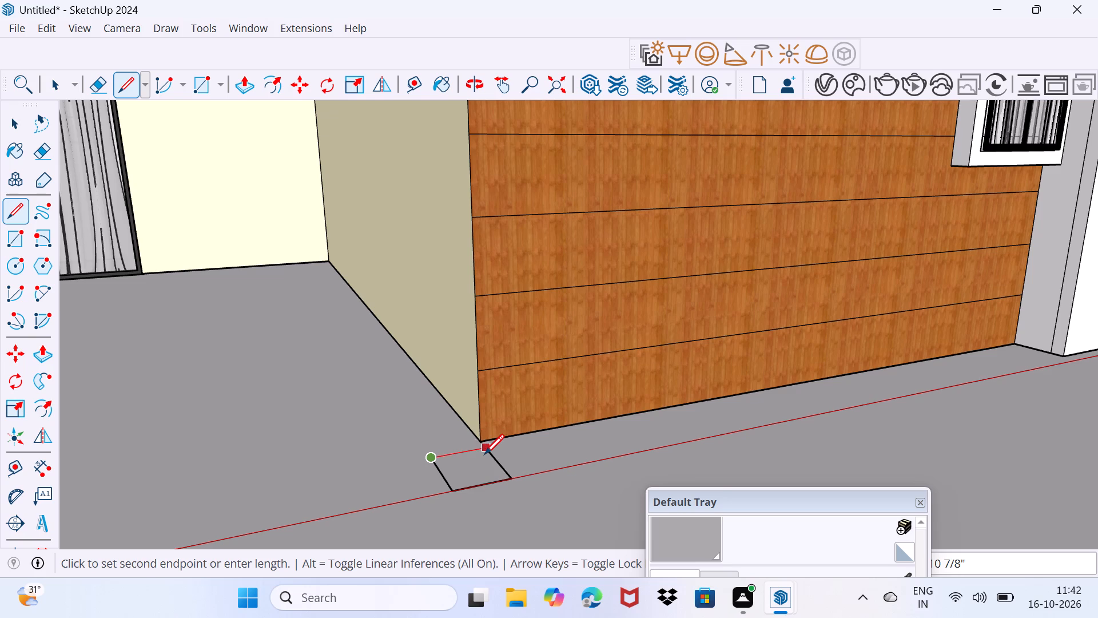
pyautogui.click(484, 454)
# Push/Pull the small floor rectangle up 5' into an upright block at the wall corner.
pyautogui.press('space')
pyautogui.click(473, 466)
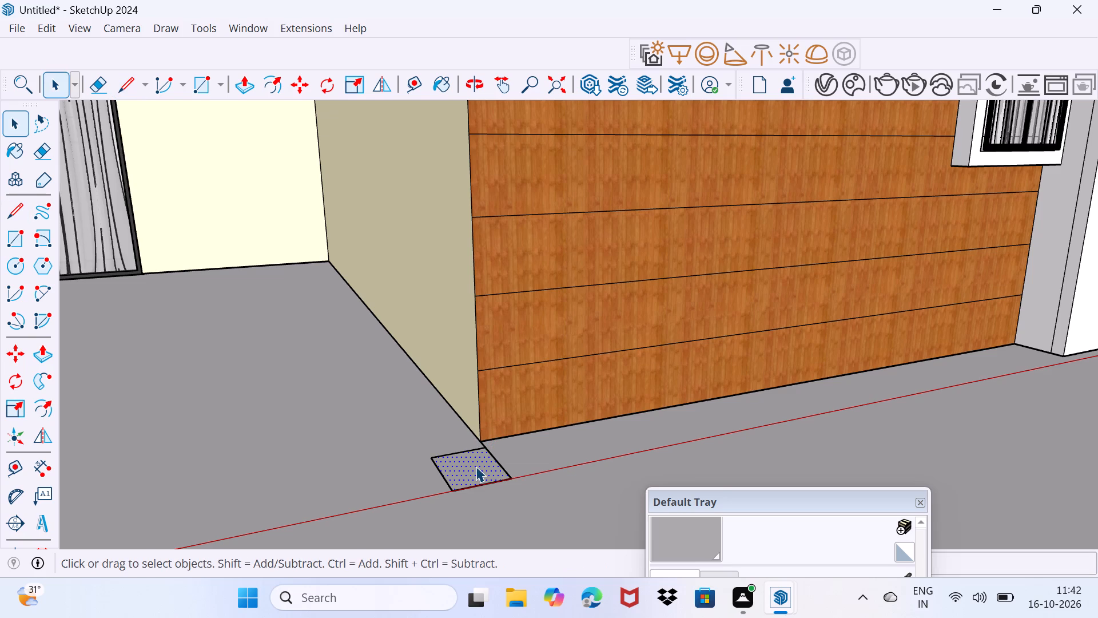
pyautogui.press('p')
pyautogui.click(475, 466)
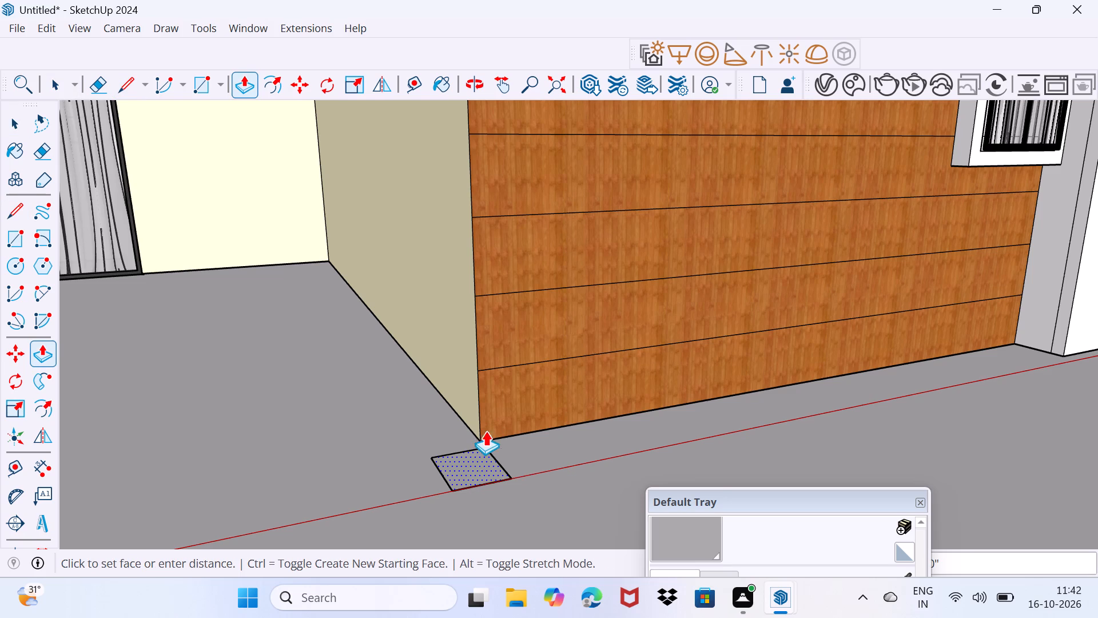
pyautogui.scroll(-4, 495, 360)
pyautogui.write("5'")
pyautogui.press('Return')
# Extend the block's wall-facing side about 4 5/16" to close the gap to the cream wall's corner.
pyautogui.moveTo(469, 362); pyautogui.dragTo(666, 385, button='middle')
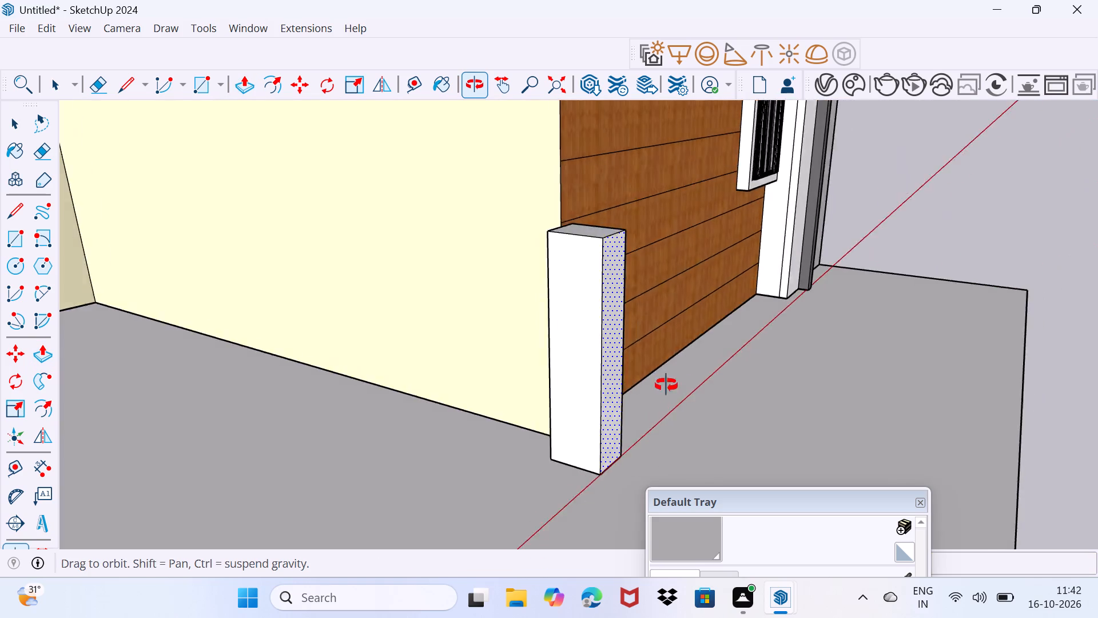
pyautogui.moveTo(666, 385); pyautogui.dragTo(848, 394, button='middle')
pyautogui.scroll(2, 673, 361)
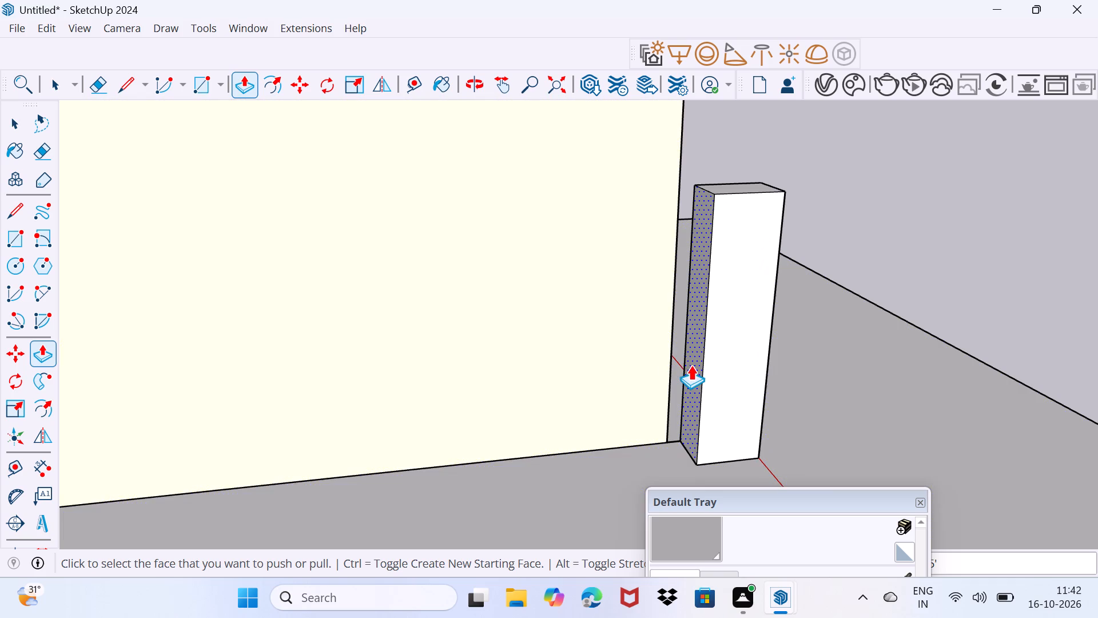
pyautogui.click(691, 365)
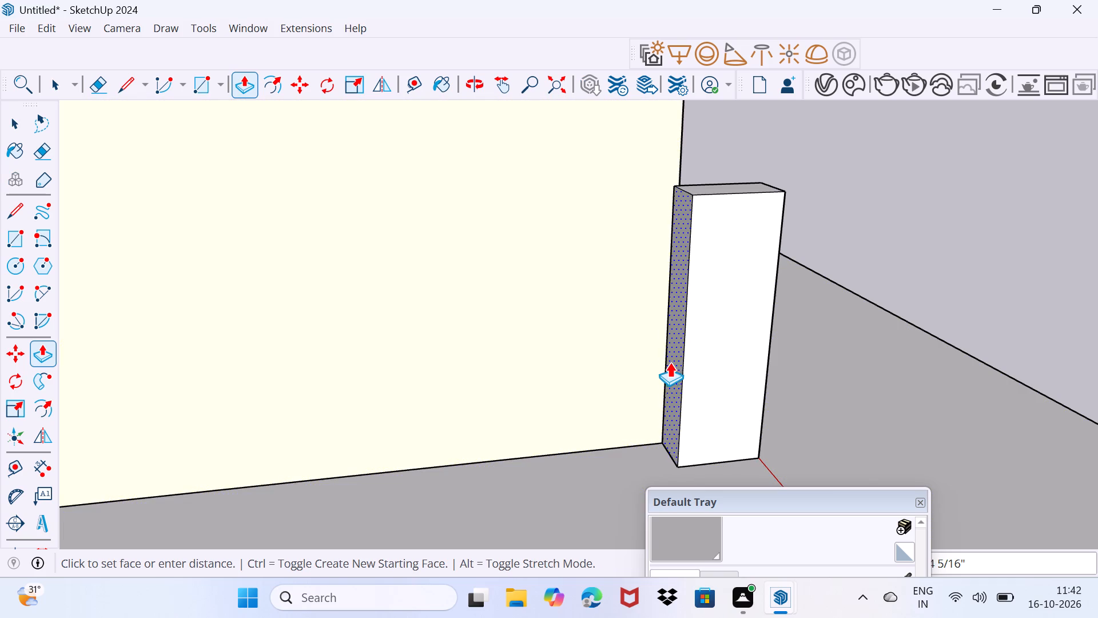
pyautogui.click(671, 360)
pyautogui.press('space')
pyautogui.moveTo(716, 383); pyautogui.dragTo(746, 344)
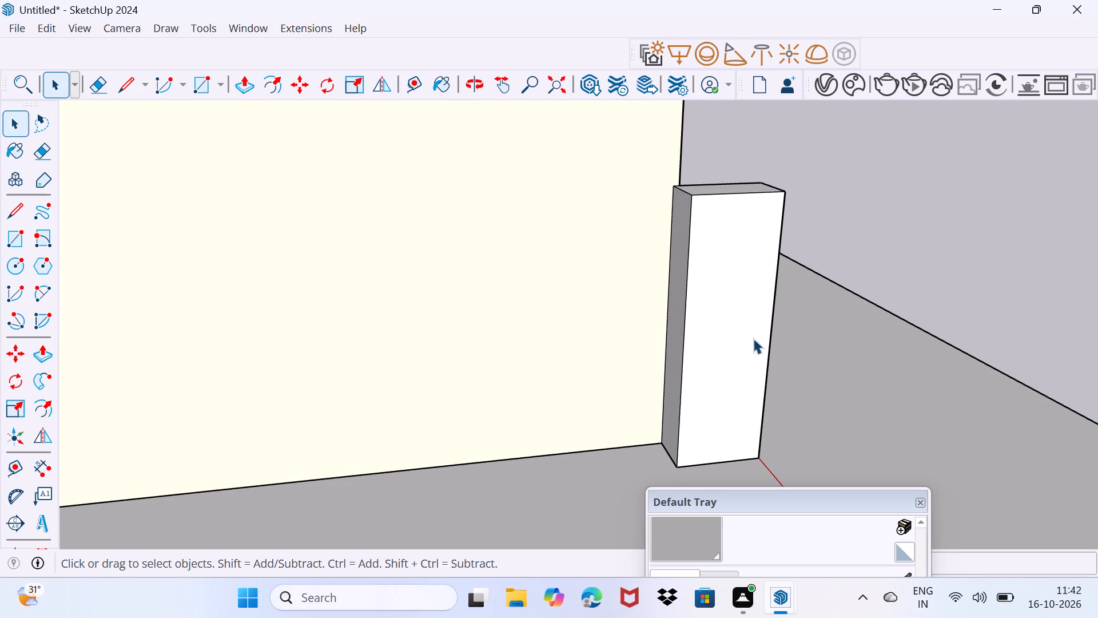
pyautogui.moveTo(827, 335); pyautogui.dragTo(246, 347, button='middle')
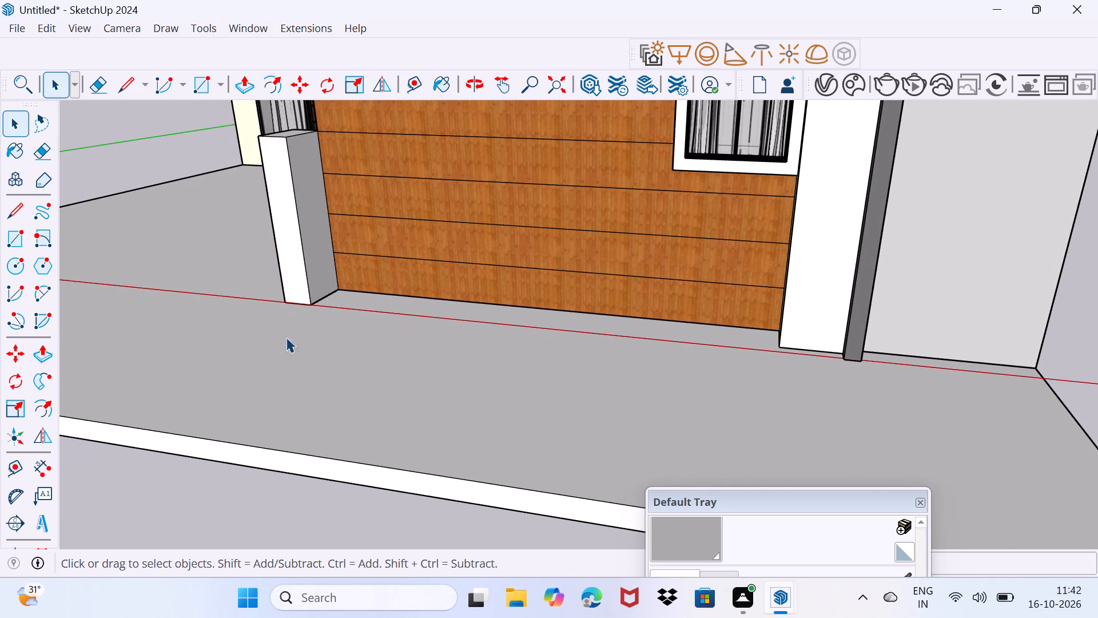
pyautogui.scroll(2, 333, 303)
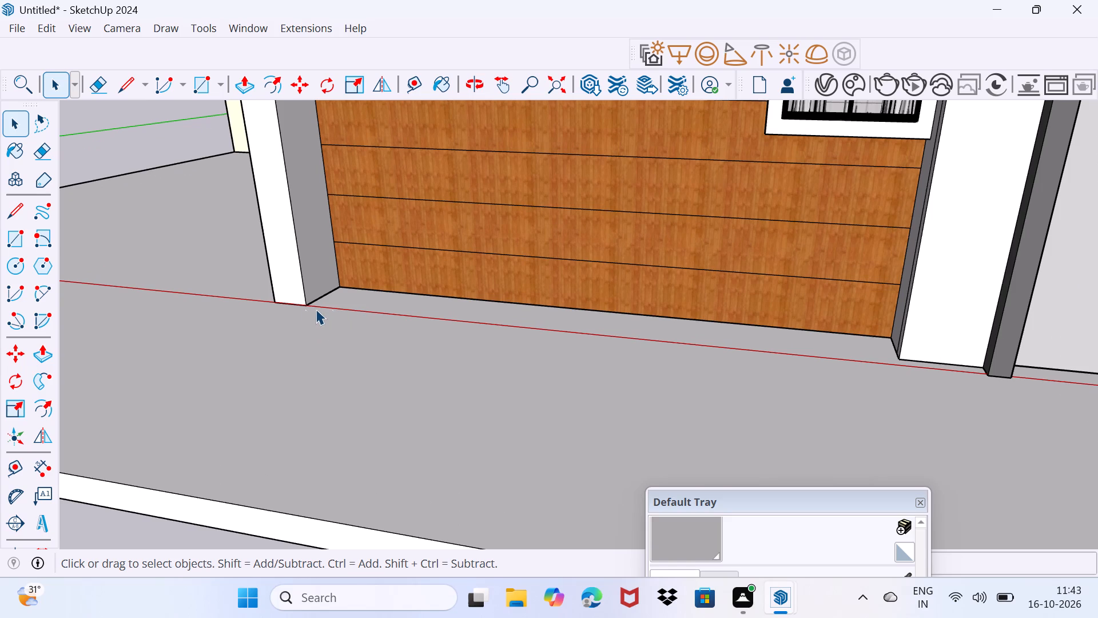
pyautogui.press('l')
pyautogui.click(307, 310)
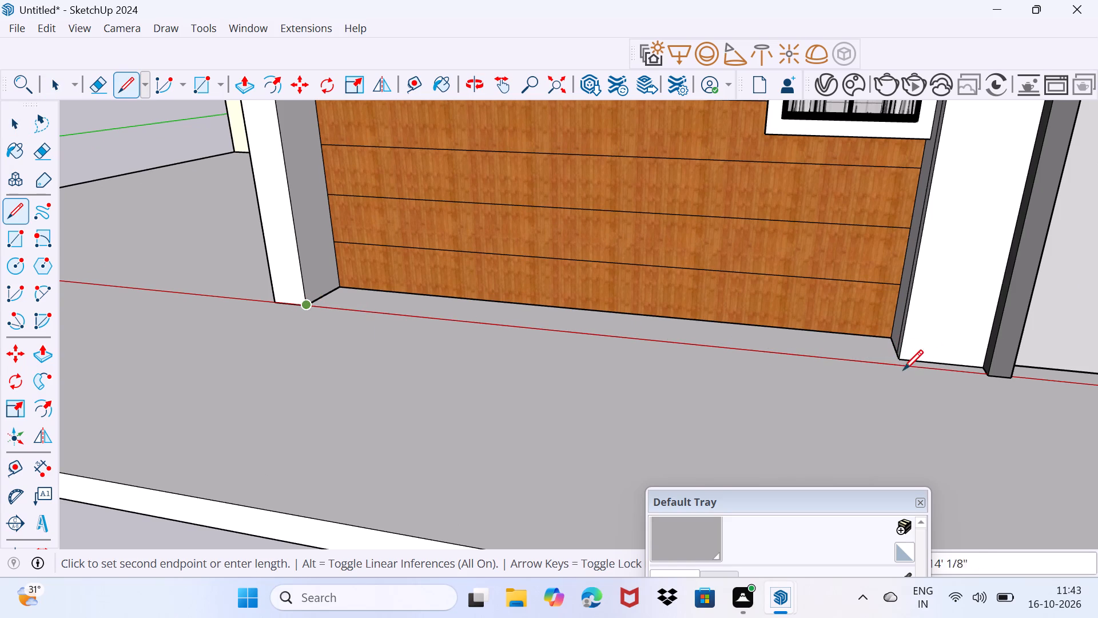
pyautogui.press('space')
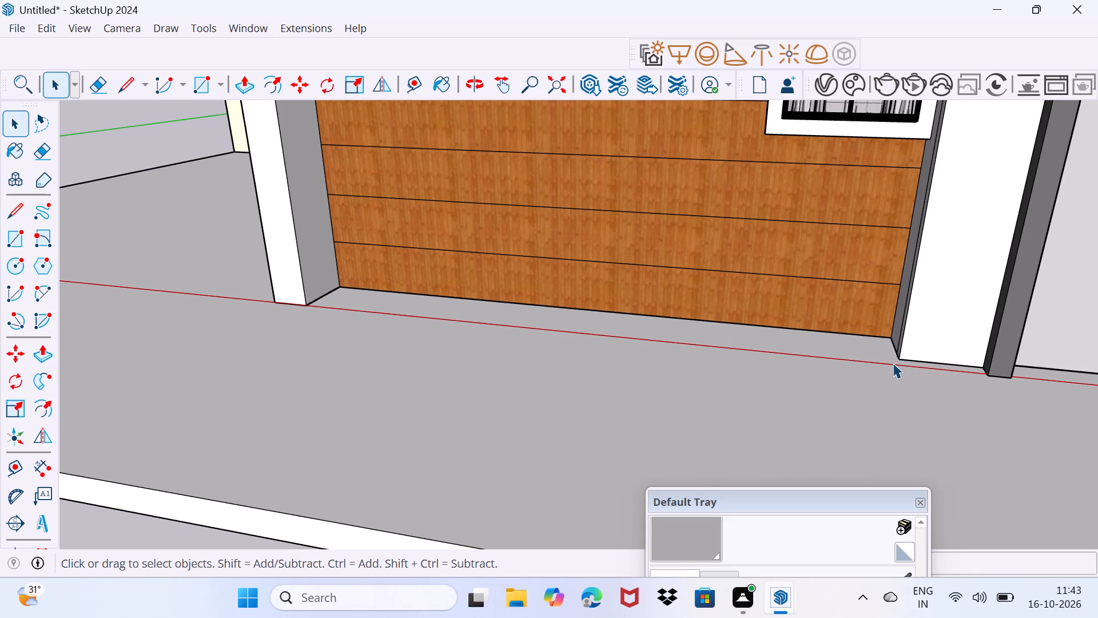
# Draw a floor line about 13' 10" long from the white pillar's front corner to the side of the corner block.
pyautogui.press('l')
pyautogui.click(900, 361)
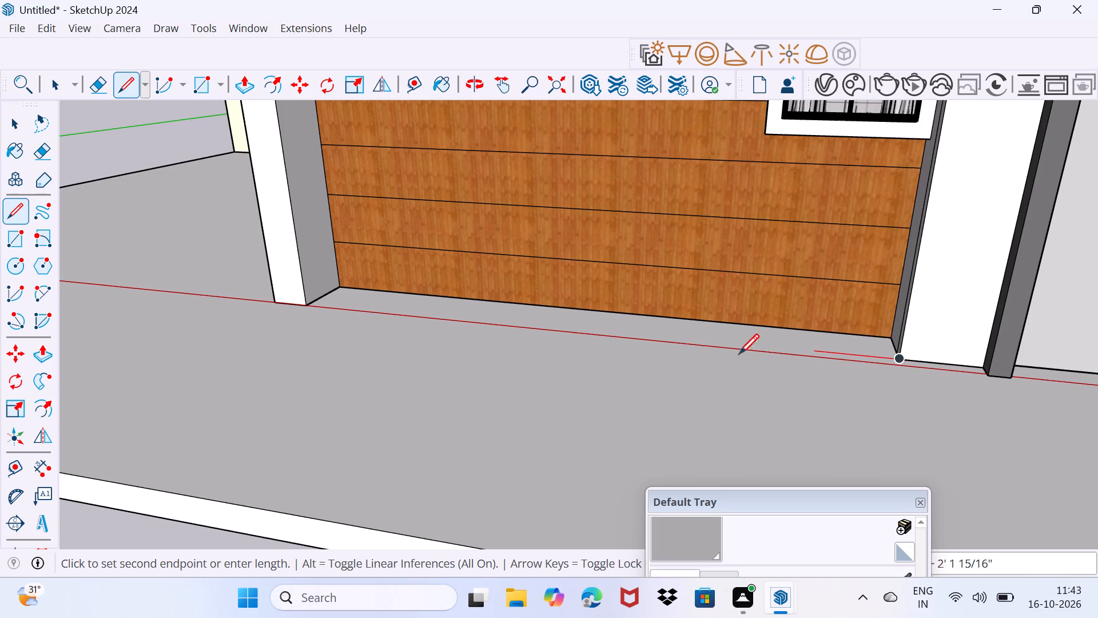
pyautogui.click(320, 299)
pyautogui.scroll(4, 320, 299)
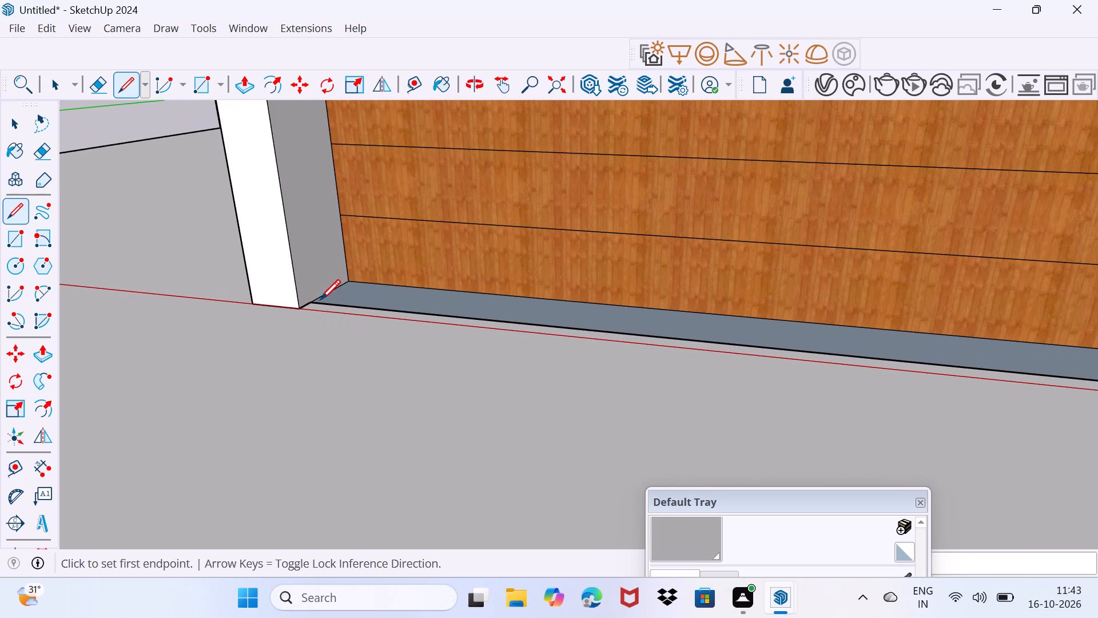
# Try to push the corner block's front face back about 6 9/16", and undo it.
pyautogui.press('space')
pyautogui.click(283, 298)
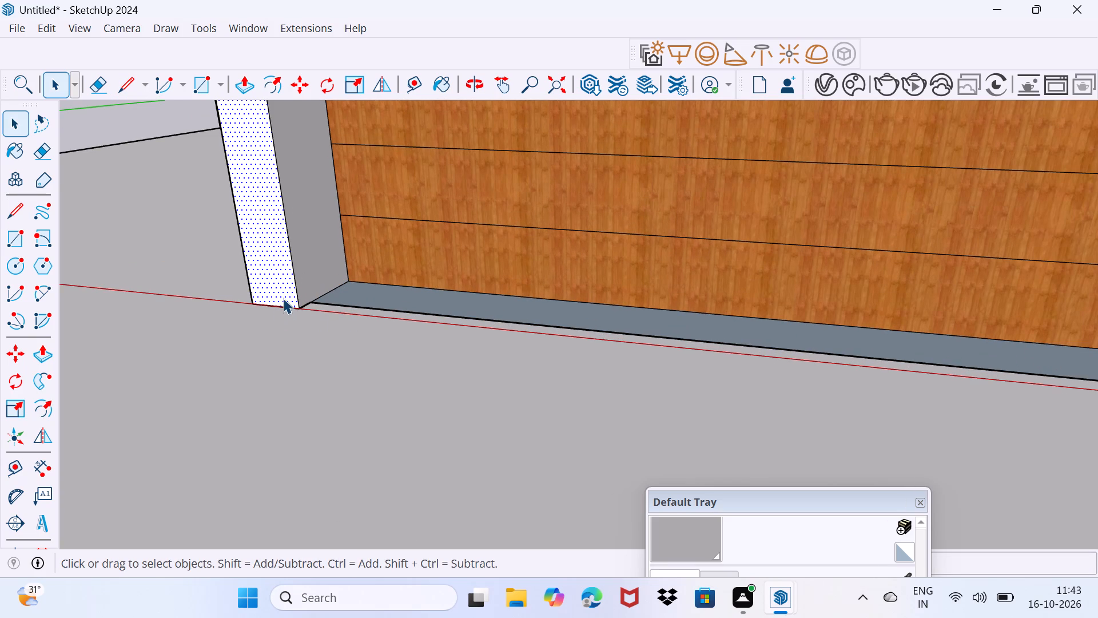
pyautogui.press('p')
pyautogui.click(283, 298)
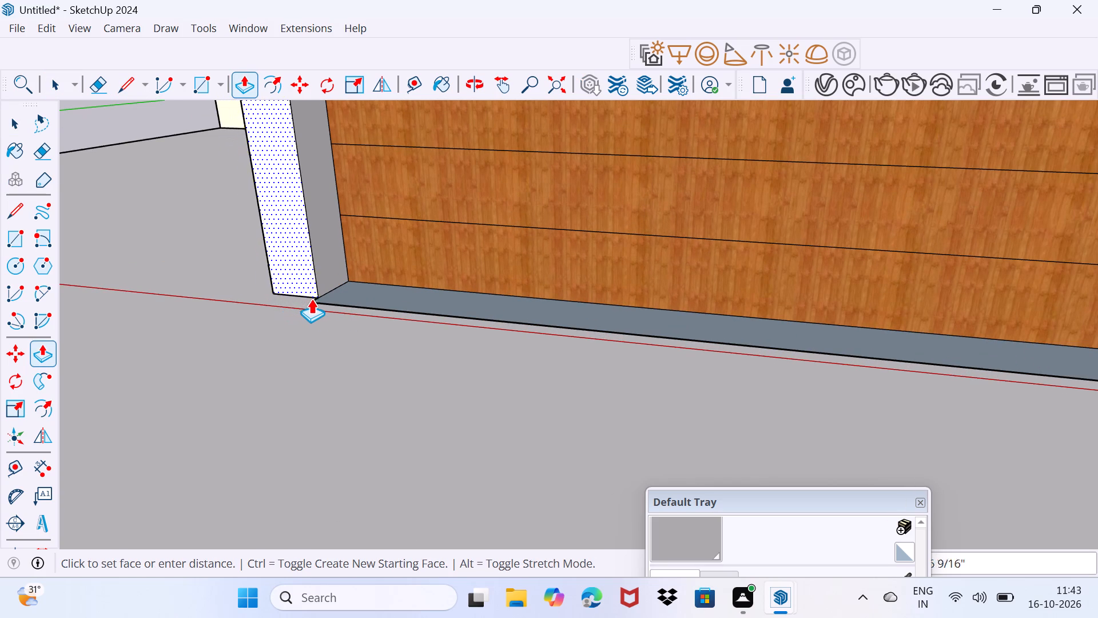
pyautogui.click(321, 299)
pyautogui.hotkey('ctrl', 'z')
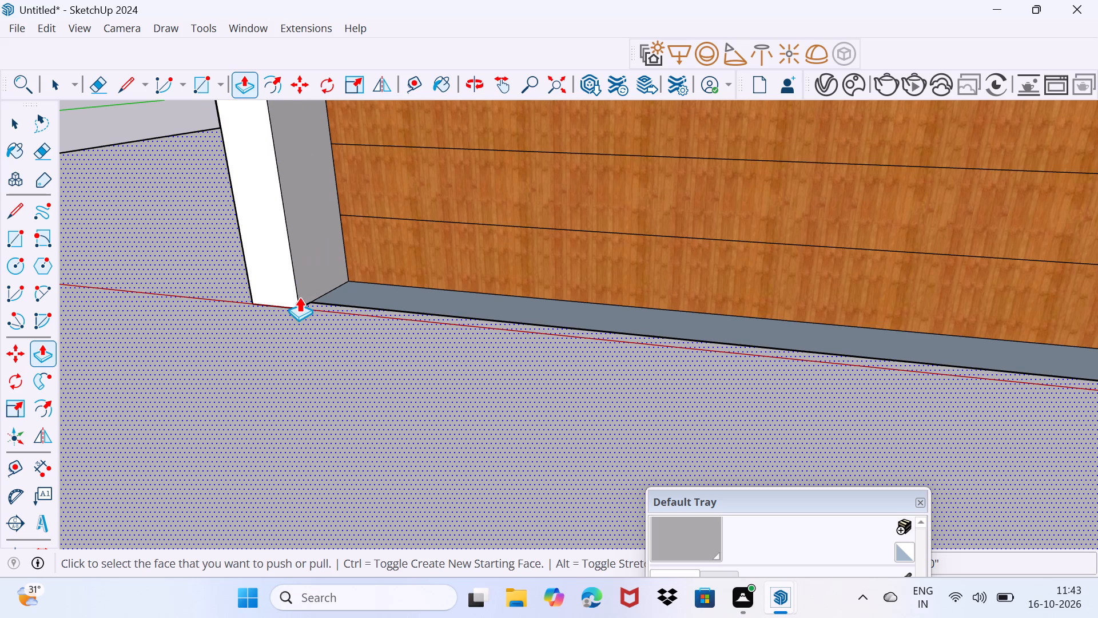
# Push the corner block's front face back about 3 3/4" so it lines up with the new floor line.
pyautogui.click(256, 273)
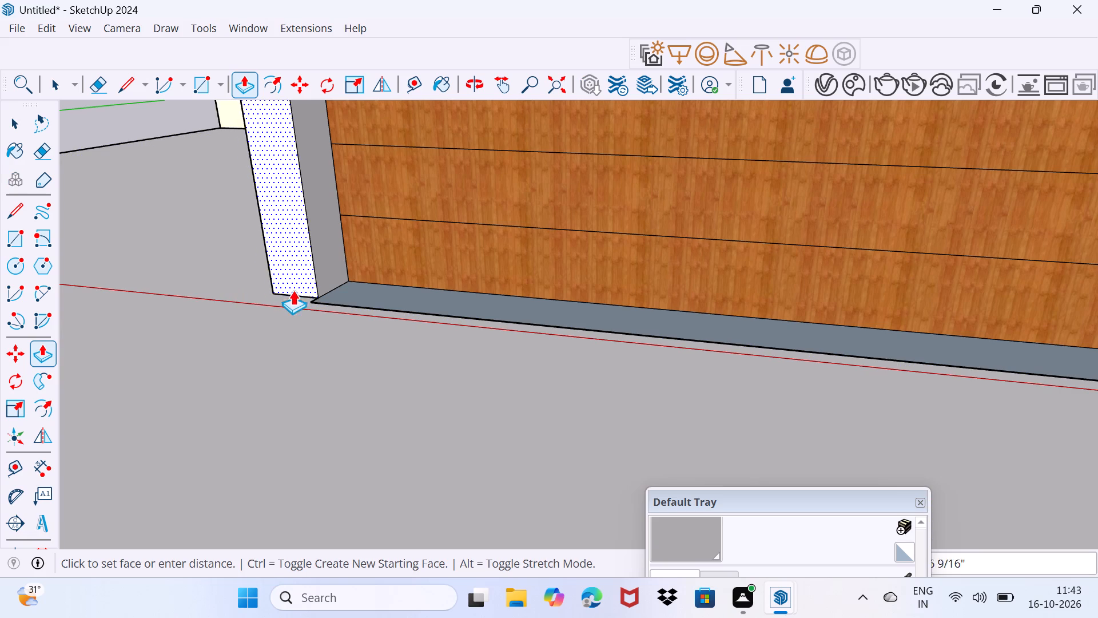
pyautogui.click(322, 304)
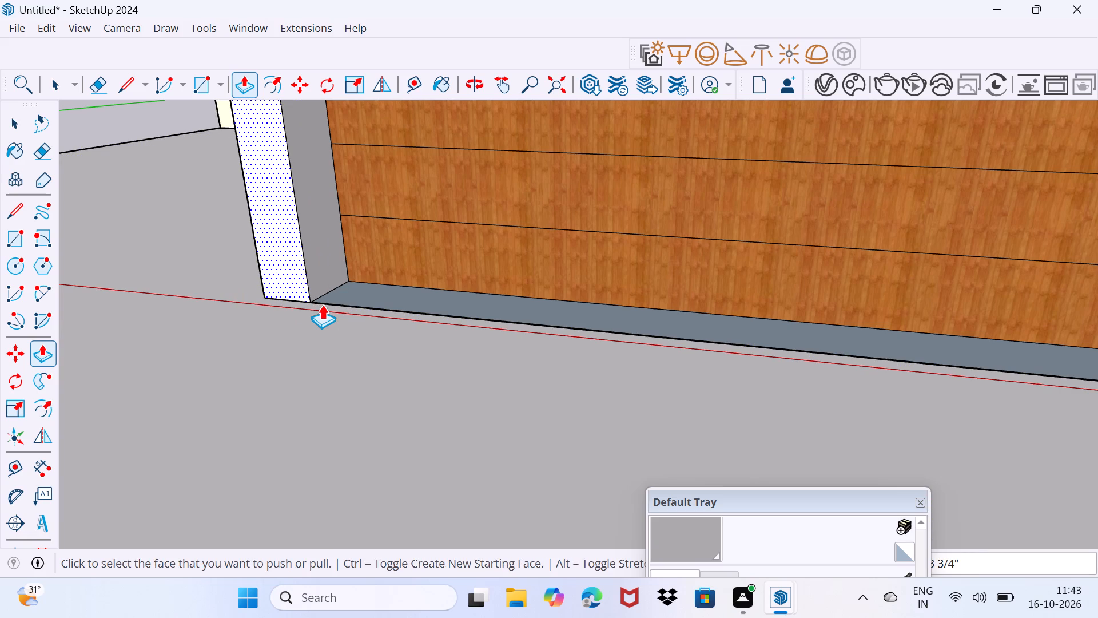
pyautogui.press('space')
pyautogui.moveTo(322, 304); pyautogui.dragTo(345, 272)
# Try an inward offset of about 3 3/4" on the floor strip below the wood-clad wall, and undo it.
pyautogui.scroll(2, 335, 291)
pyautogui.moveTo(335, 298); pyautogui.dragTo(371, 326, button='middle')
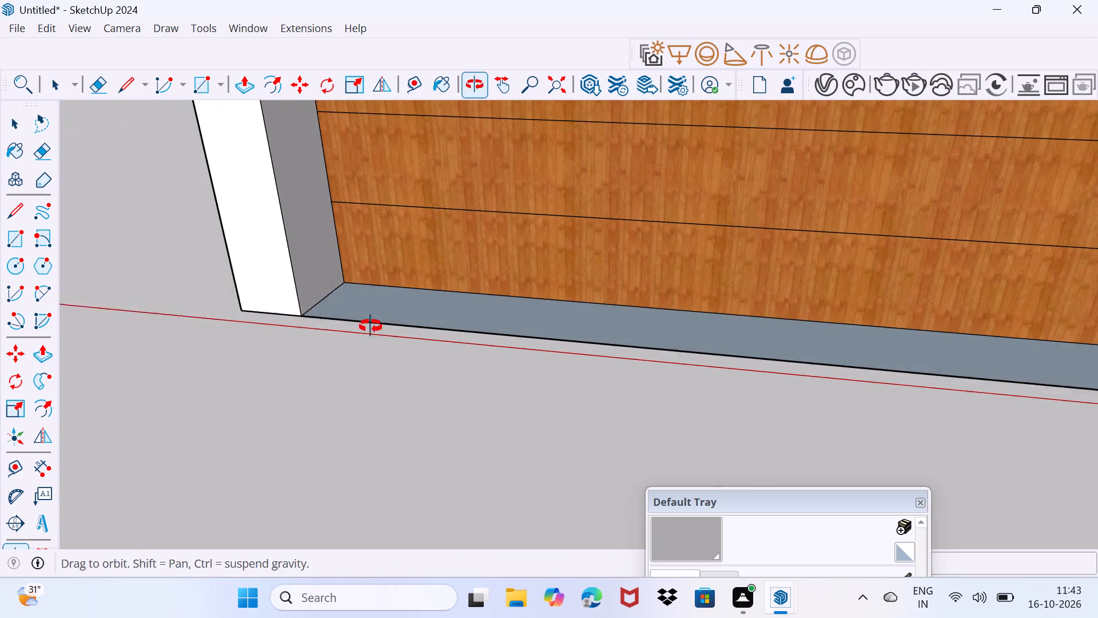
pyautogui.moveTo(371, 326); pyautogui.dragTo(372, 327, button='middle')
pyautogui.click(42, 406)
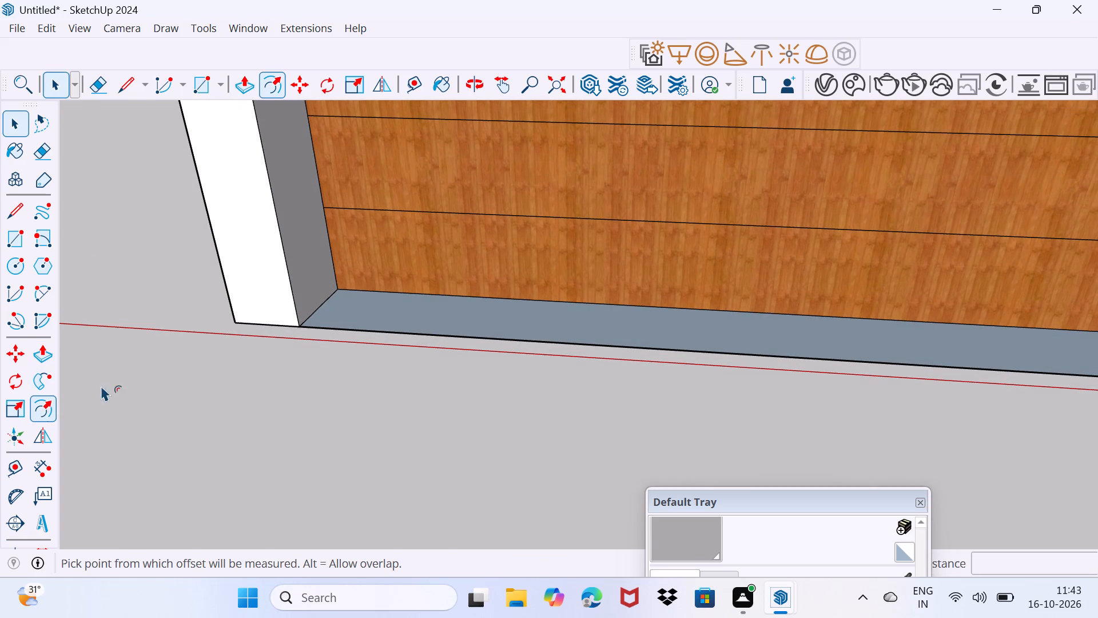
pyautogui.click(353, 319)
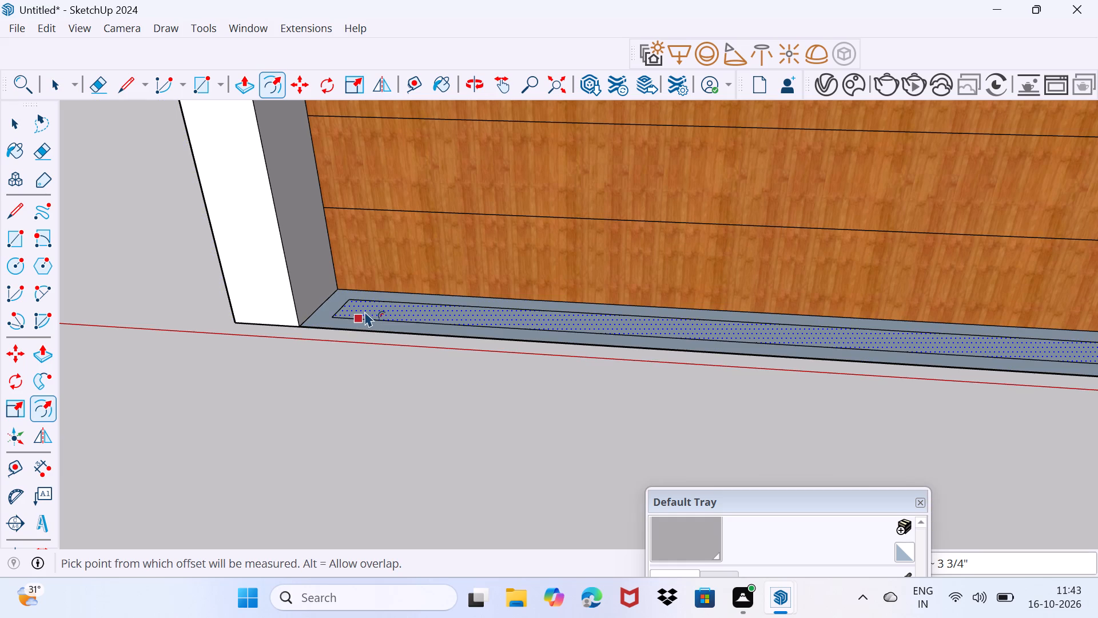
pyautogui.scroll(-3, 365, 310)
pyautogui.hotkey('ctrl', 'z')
# Offset the floor strip's outline inward about 1 13/16" to form a thin border along the wood-clad wall.
pyautogui.scroll(6, 365, 311)
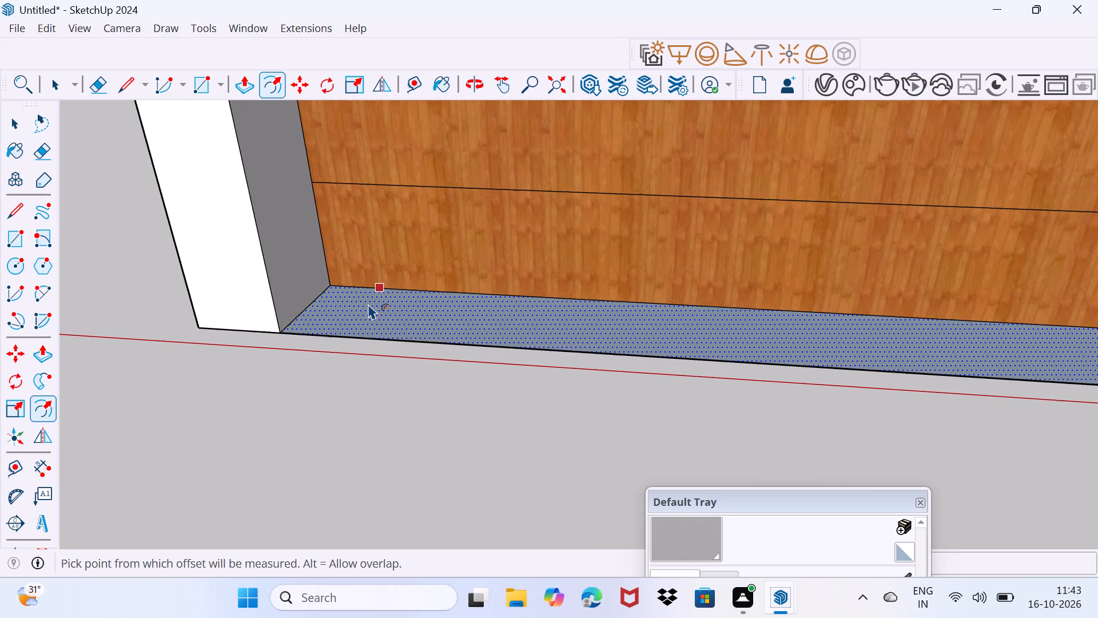
pyautogui.scroll(3, 368, 304)
pyautogui.moveTo(335, 350); pyautogui.dragTo(335, 348)
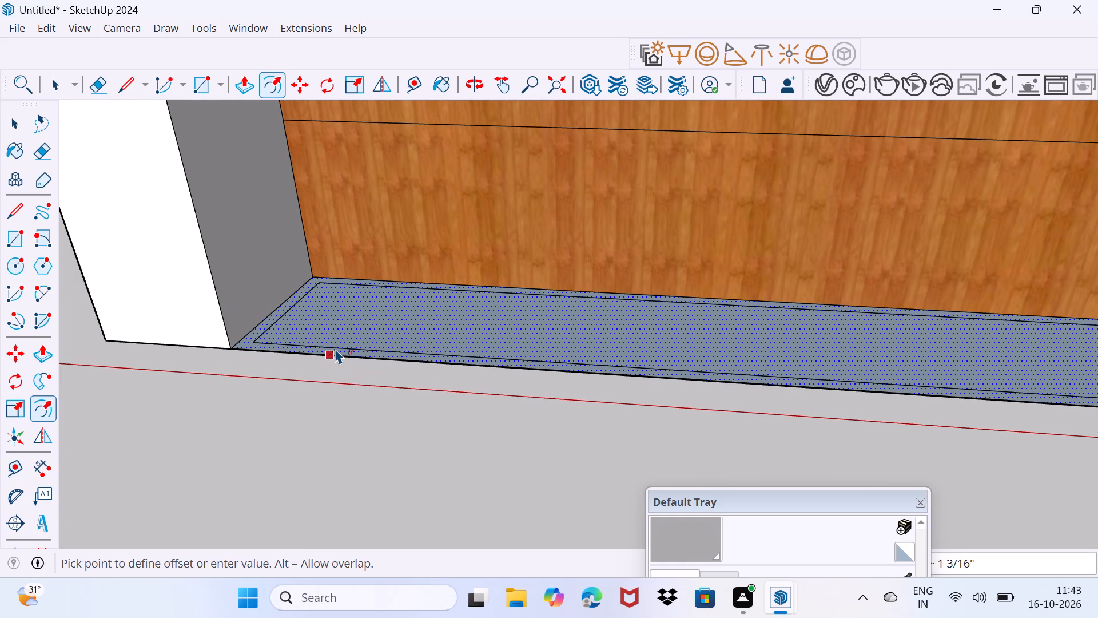
pyautogui.moveTo(335, 348); pyautogui.dragTo(336, 344)
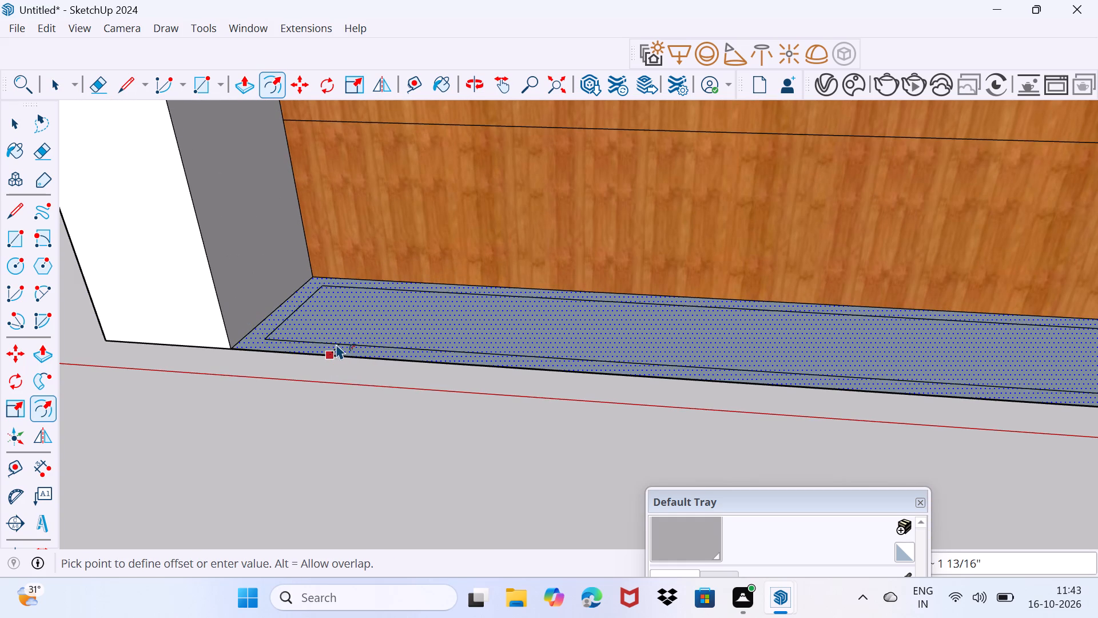
pyautogui.press('space')
pyautogui.moveTo(329, 342); pyautogui.dragTo(338, 326)
# Push/Pull the thin border of the floor strip up about 8" to form a hollow planter curb.
pyautogui.scroll(-15, 339, 318)
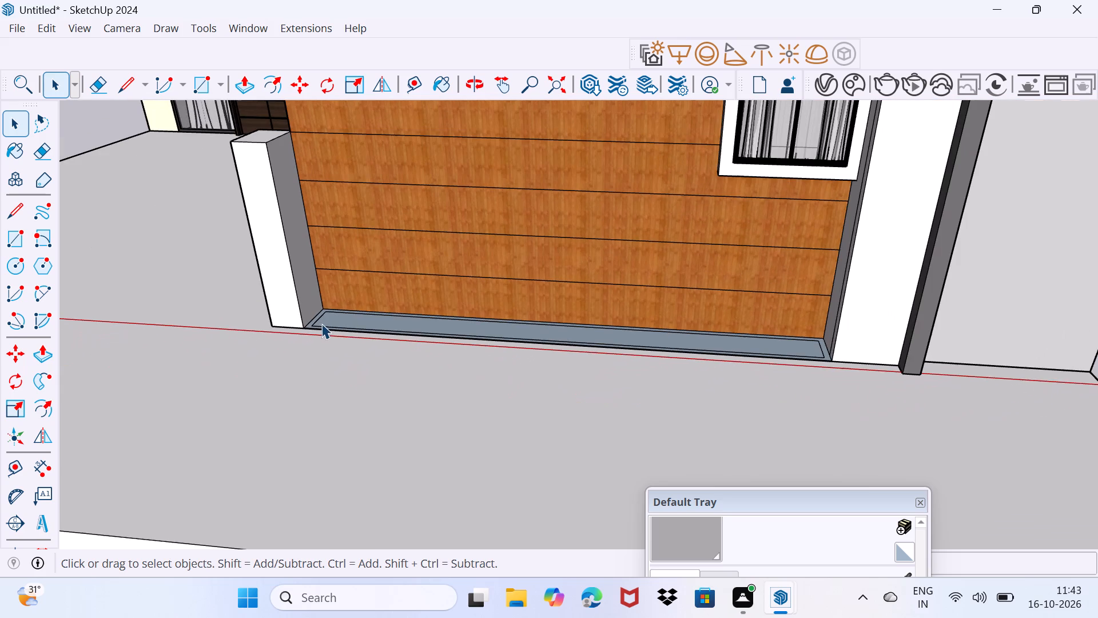
pyautogui.scroll(5, 788, 338)
pyautogui.scroll(4, 832, 370)
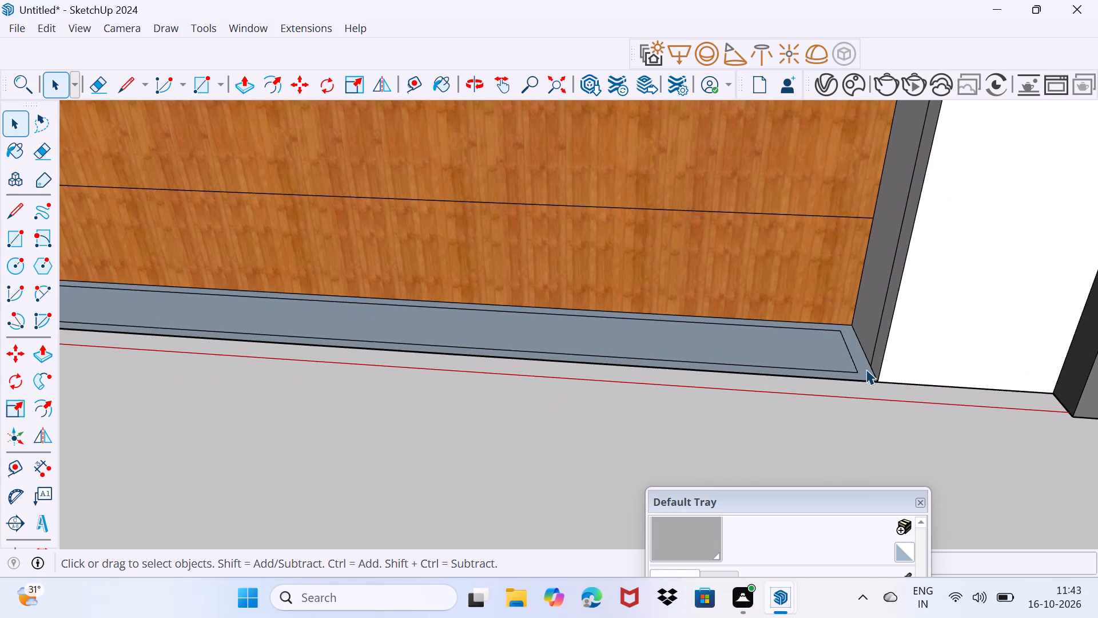
pyautogui.click(866, 369)
pyautogui.press('p')
pyautogui.click(866, 369)
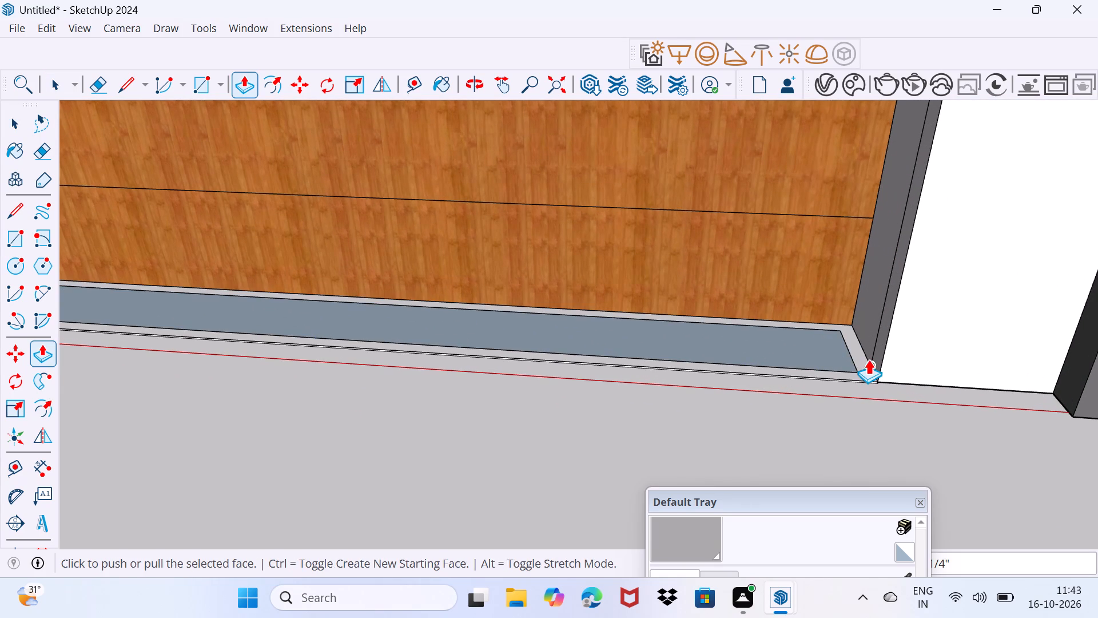
pyautogui.moveTo(868, 366); pyautogui.dragTo(876, 305)
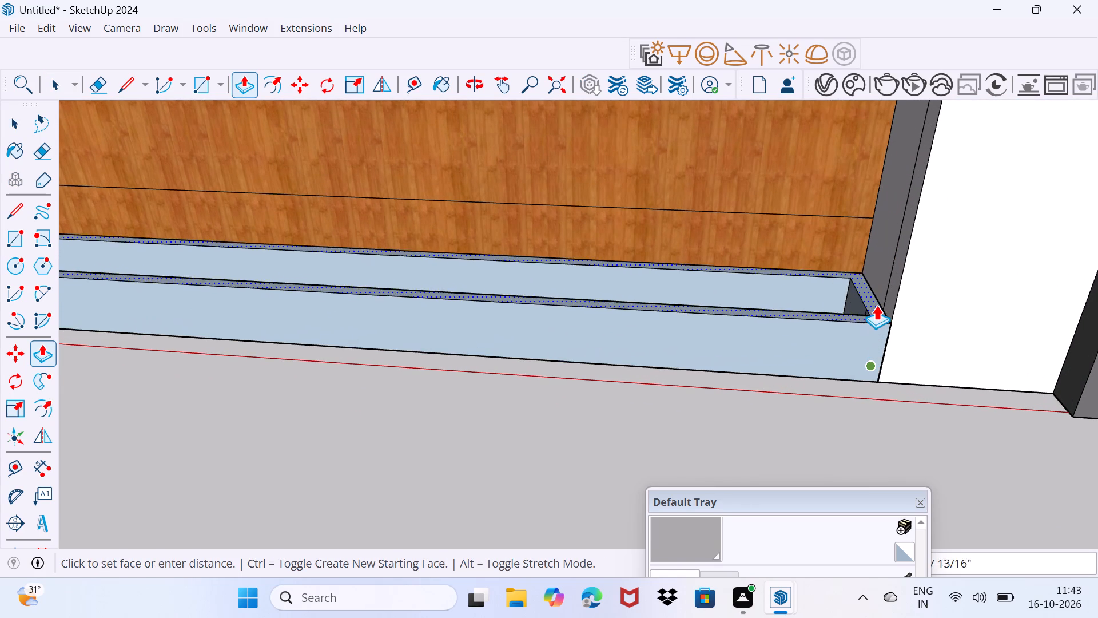
pyautogui.moveTo(876, 305); pyautogui.dragTo(878, 300)
pyautogui.click(878, 300)
pyautogui.press('space')
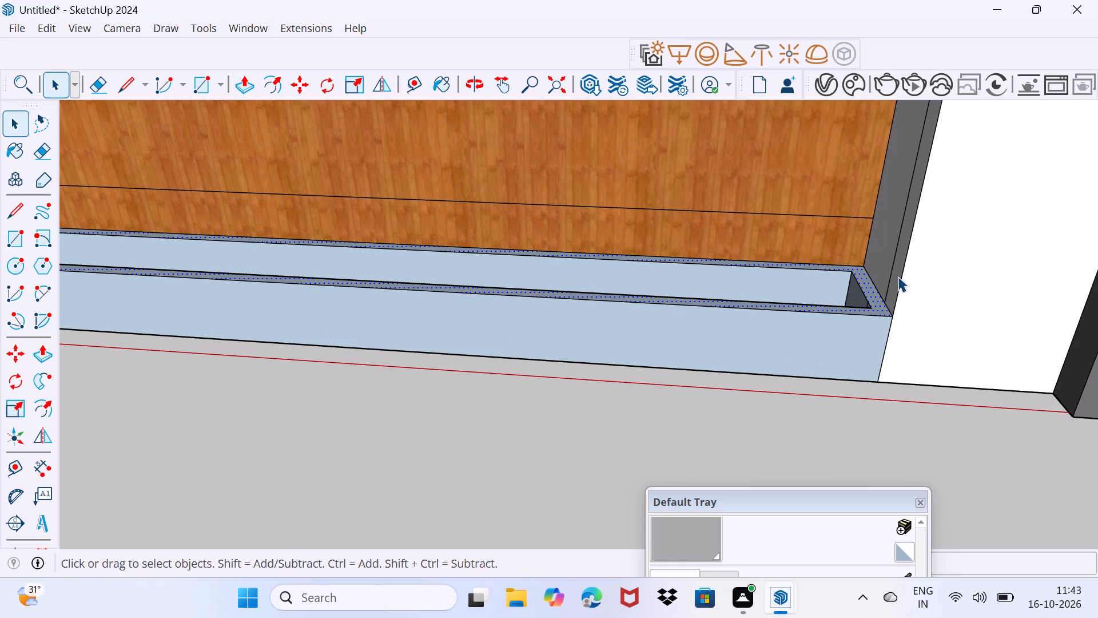
# Paint the planter's front face, inner back face and top rim with the off-white colour from Colors-Named.
pyautogui.scroll(-5, 884, 280)
pyautogui.moveTo(809, 375); pyautogui.dragTo(817, 354)
pyautogui.scroll(-9, 819, 334)
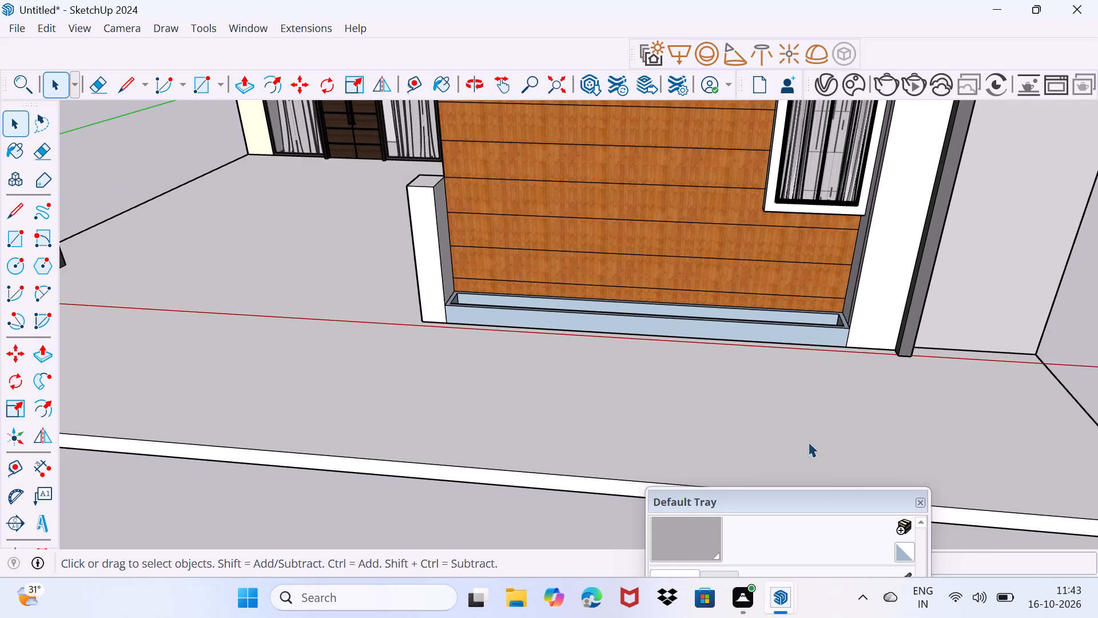
pyautogui.moveTo(821, 500); pyautogui.dragTo(913, 344)
pyautogui.click(814, 489)
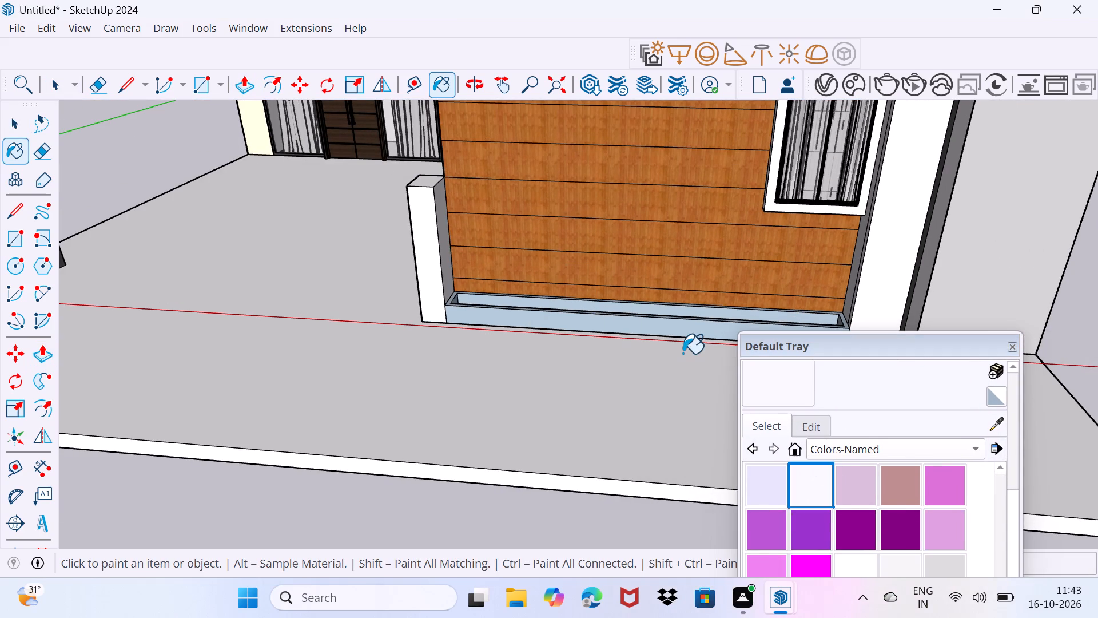
pyautogui.click(693, 330)
pyautogui.scroll(10, 699, 323)
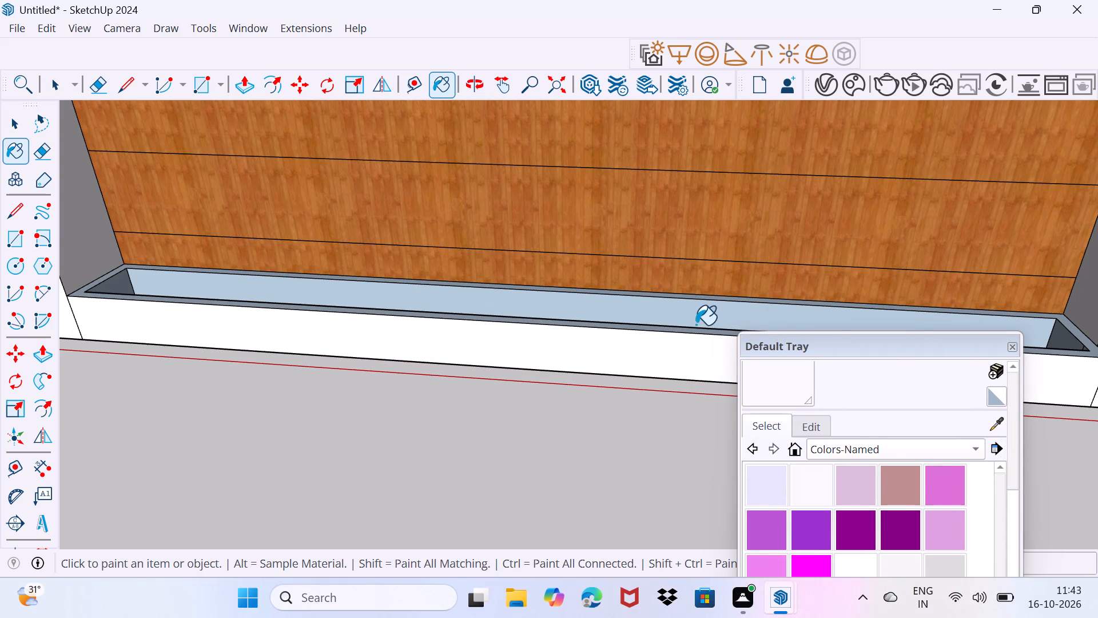
pyautogui.click(698, 308)
pyautogui.click(679, 329)
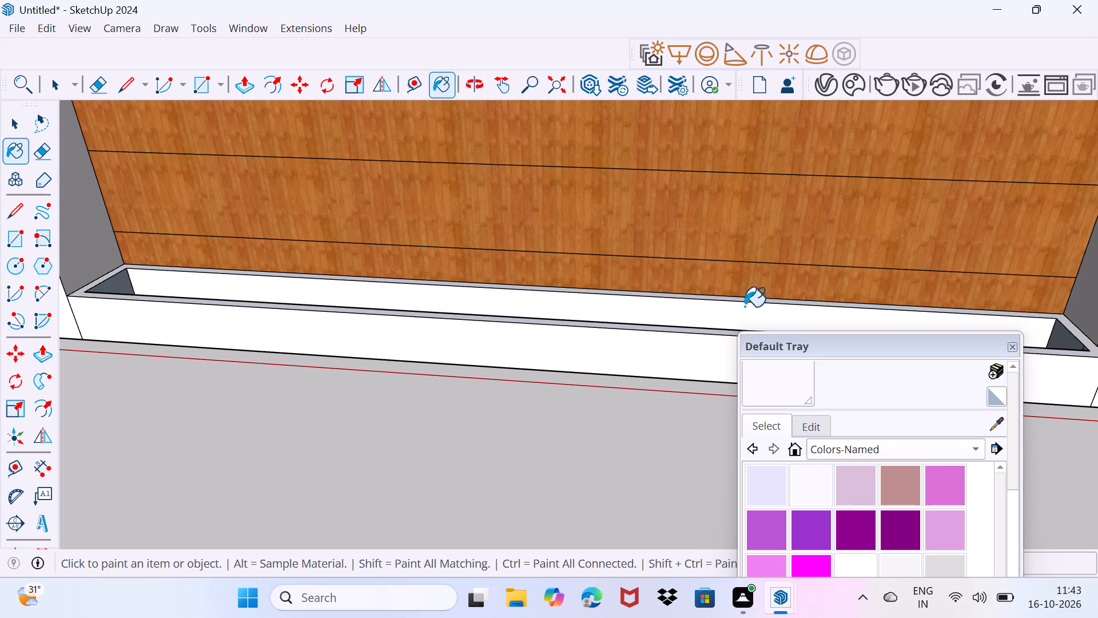
pyautogui.scroll(-4, 1075, 345)
pyautogui.moveTo(953, 342); pyautogui.dragTo(928, 510)
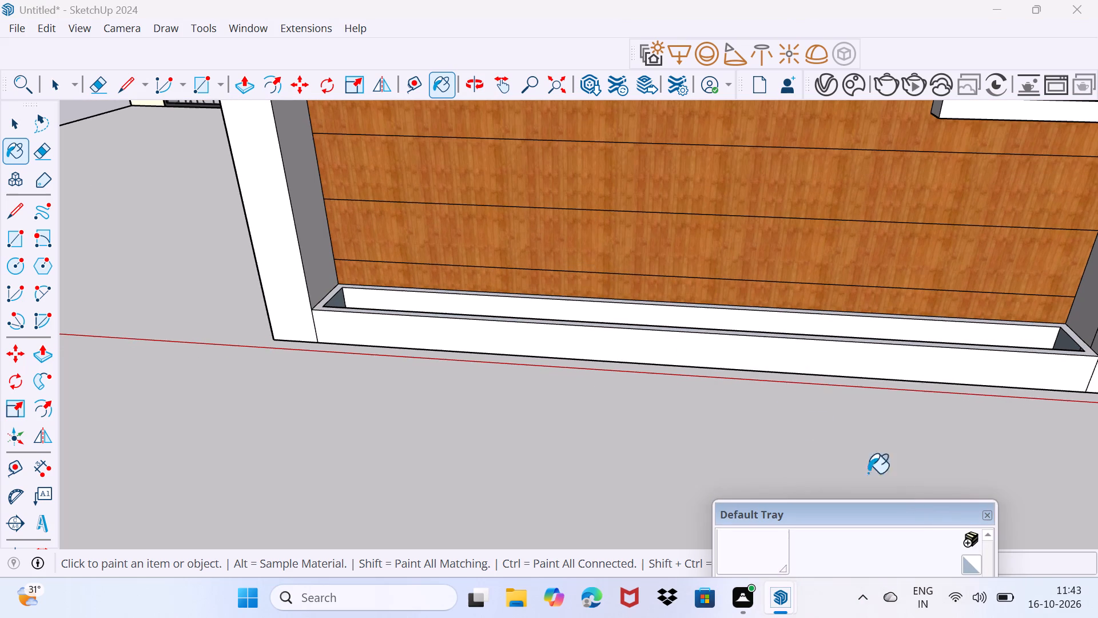
pyautogui.scroll(10, 324, 293)
pyautogui.click(324, 319)
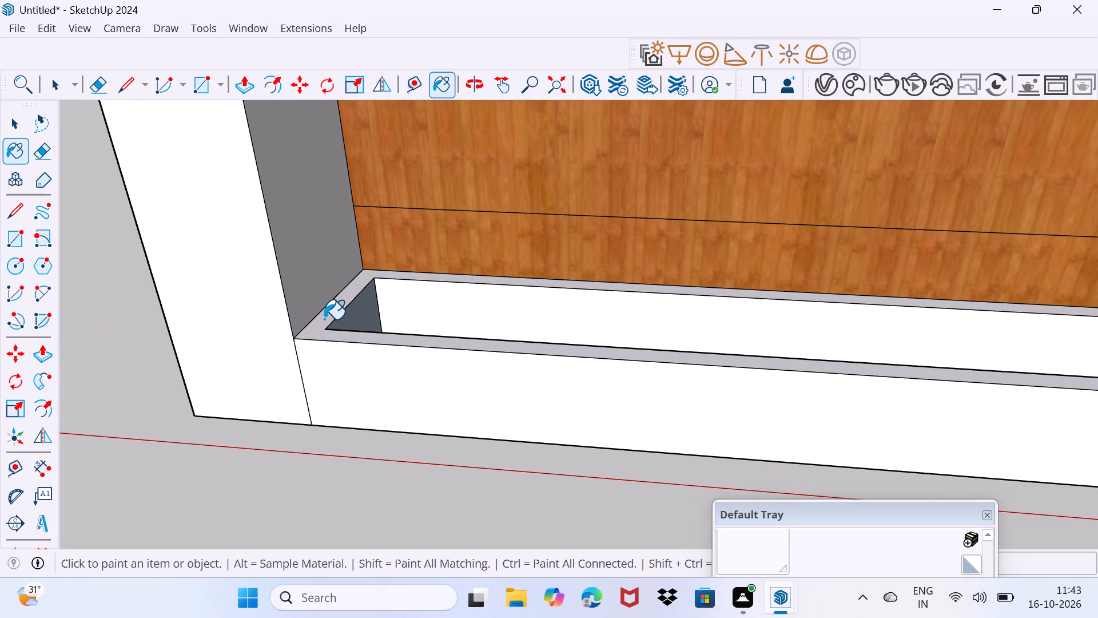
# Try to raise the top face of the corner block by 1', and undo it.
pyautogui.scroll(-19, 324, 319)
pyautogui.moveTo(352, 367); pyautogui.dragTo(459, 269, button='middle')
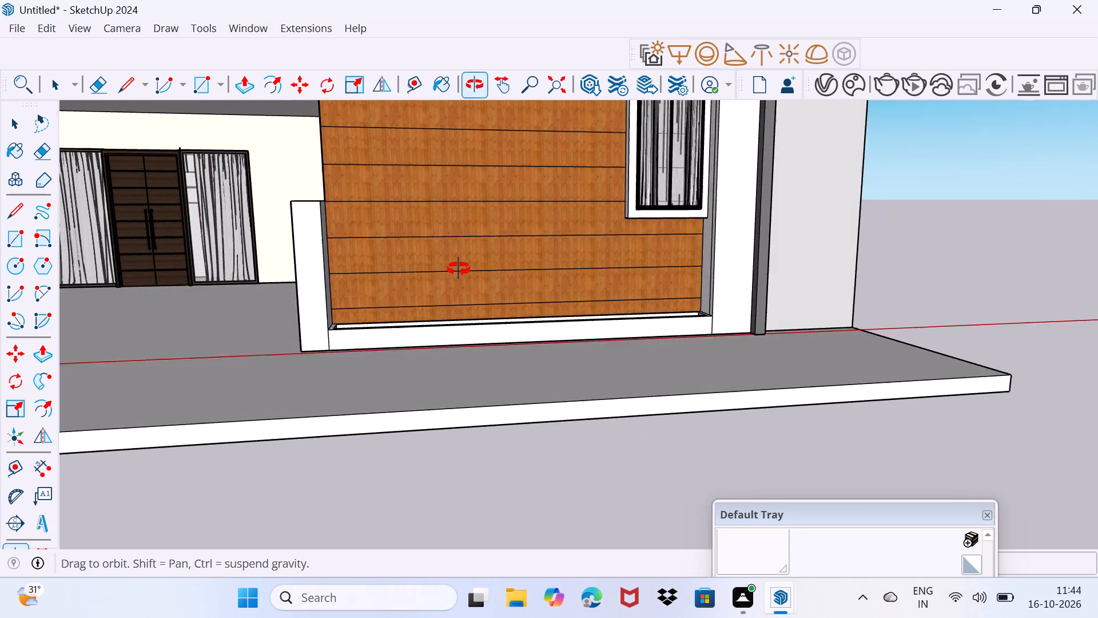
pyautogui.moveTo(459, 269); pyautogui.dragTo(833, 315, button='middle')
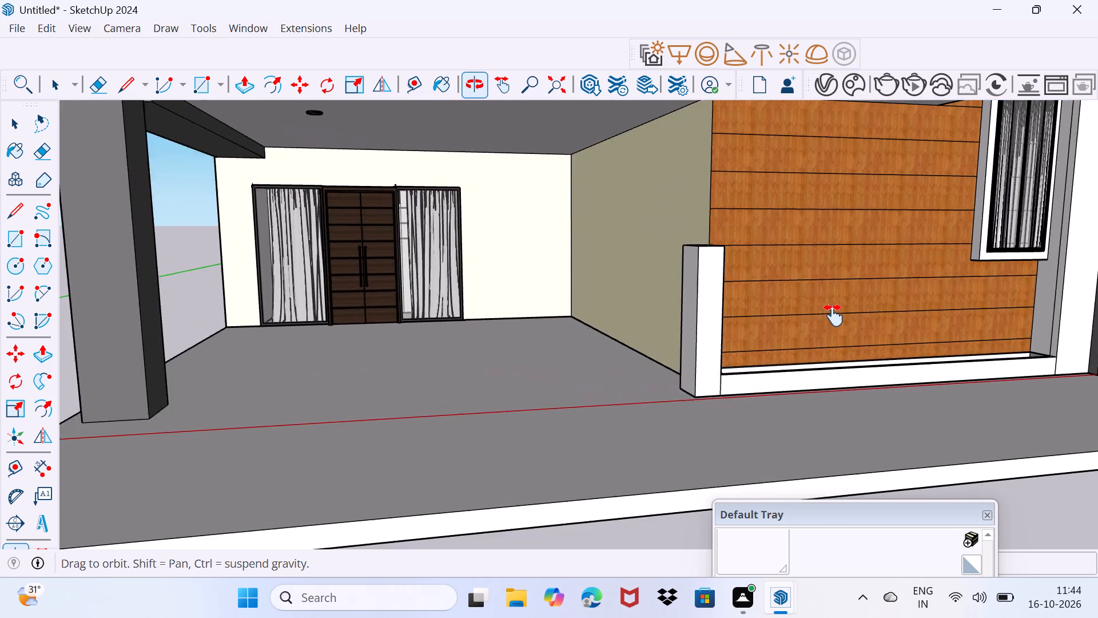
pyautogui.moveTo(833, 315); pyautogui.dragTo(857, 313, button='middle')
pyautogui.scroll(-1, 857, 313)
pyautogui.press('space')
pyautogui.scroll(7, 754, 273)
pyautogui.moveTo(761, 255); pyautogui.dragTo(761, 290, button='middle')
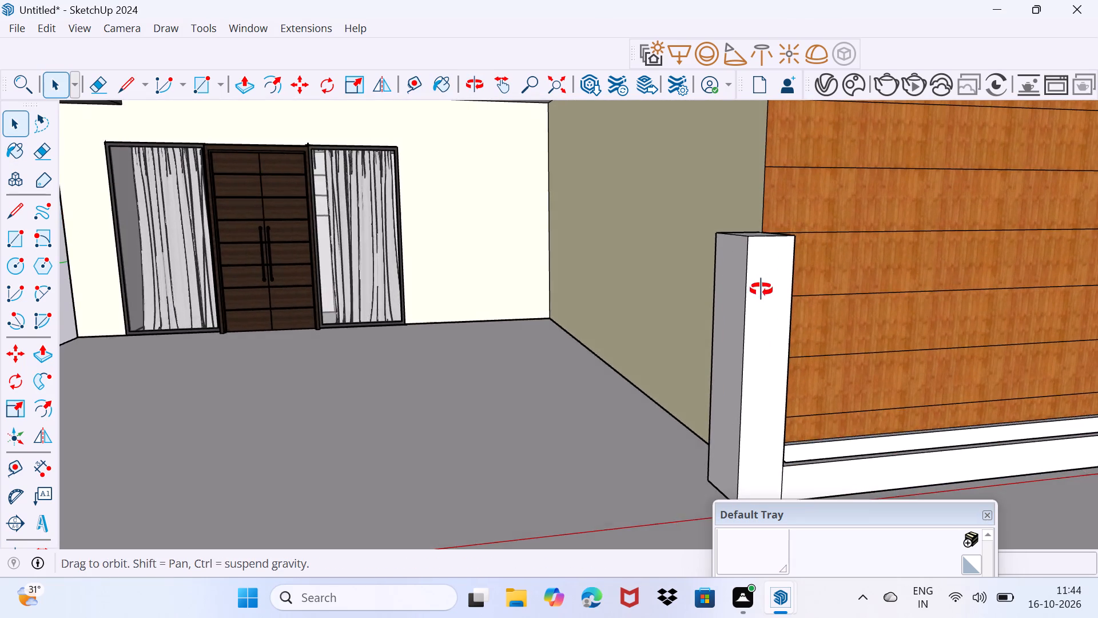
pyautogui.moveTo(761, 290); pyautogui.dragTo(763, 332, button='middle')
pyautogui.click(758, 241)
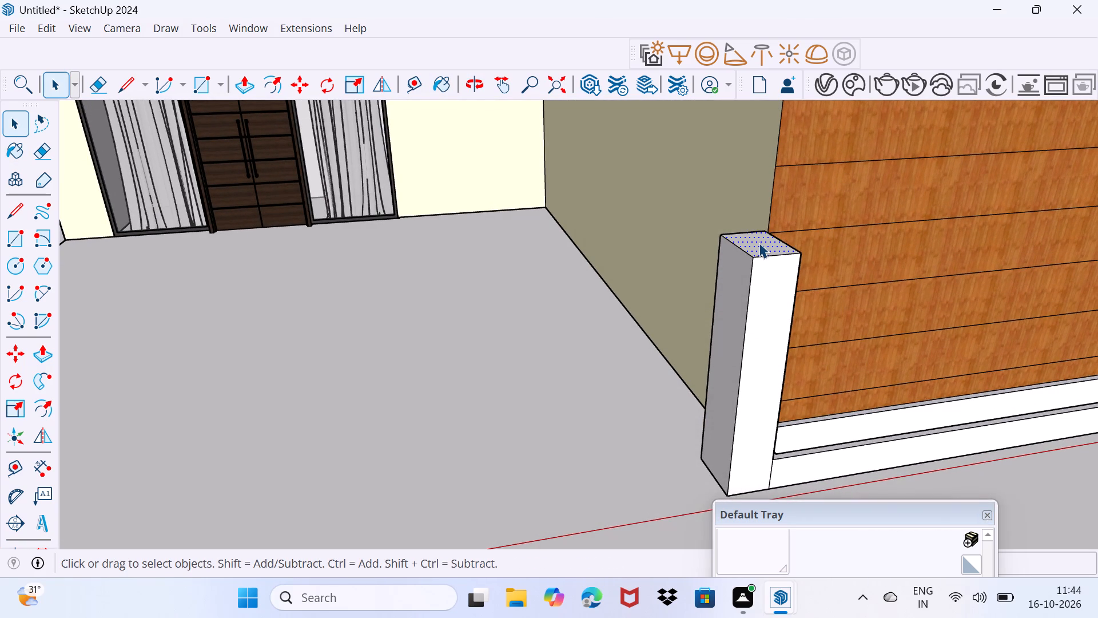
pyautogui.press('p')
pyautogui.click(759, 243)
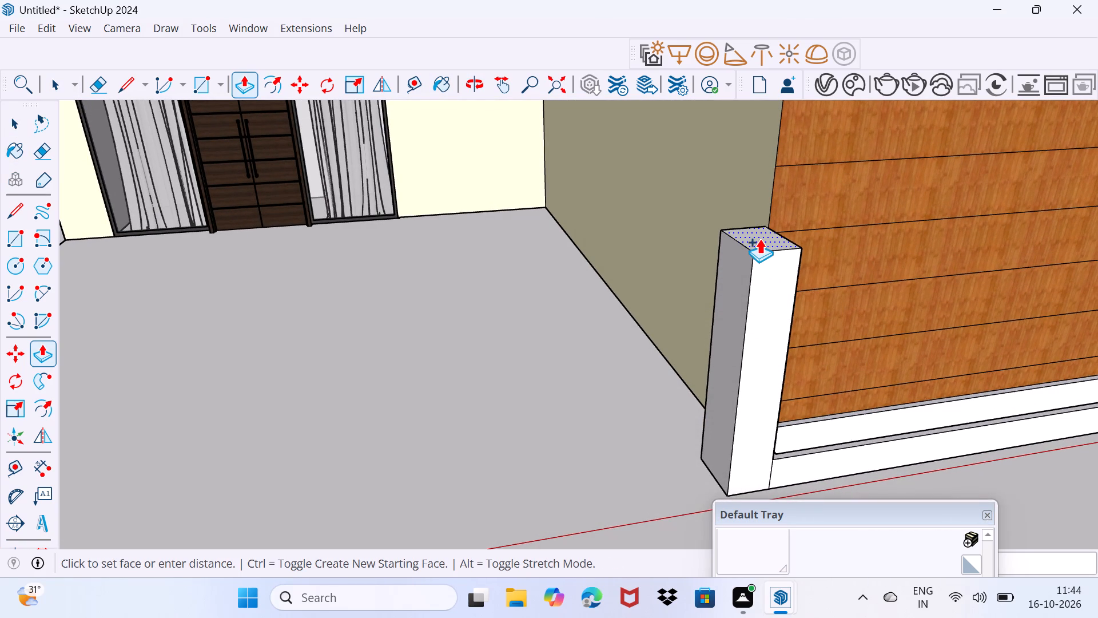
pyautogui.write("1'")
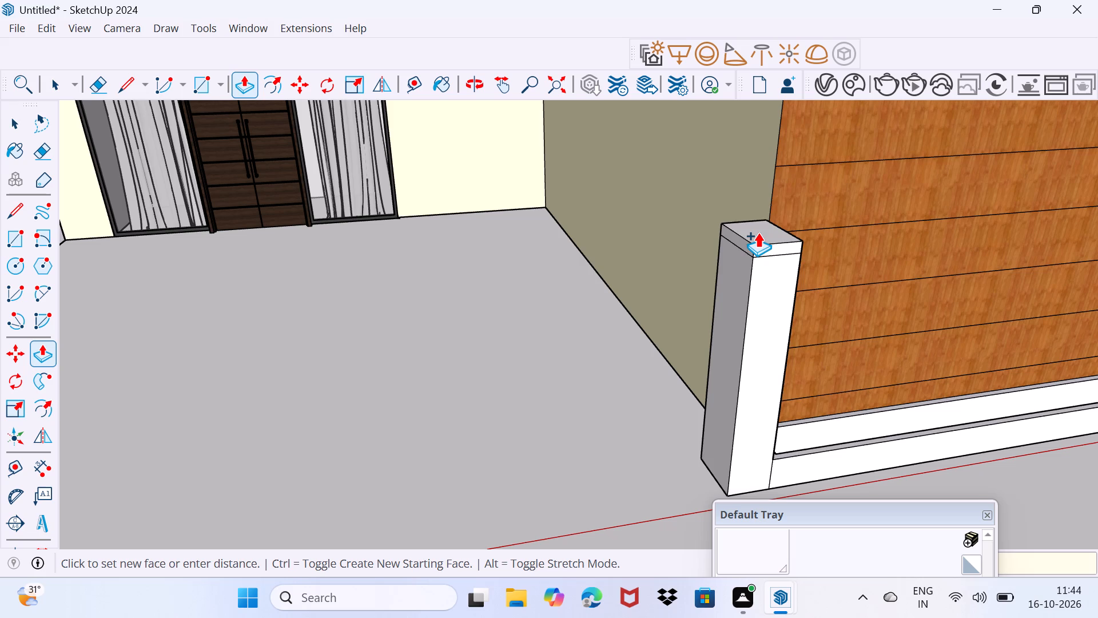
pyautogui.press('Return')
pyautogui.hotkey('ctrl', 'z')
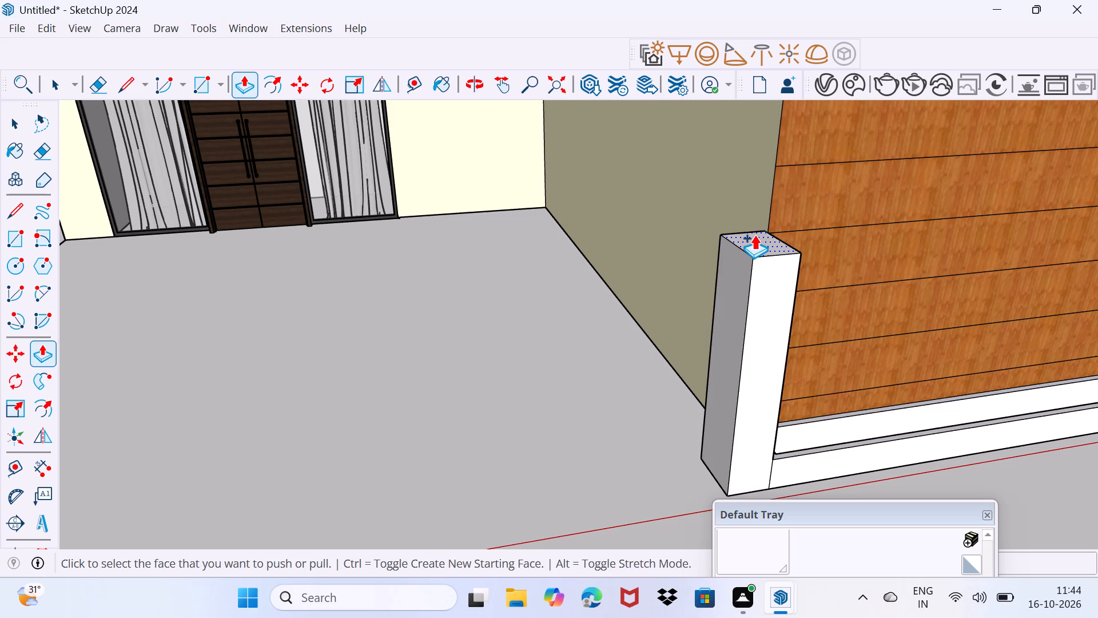
# Push/Pull the top face of the corner block up 2" as a new section to form a cap.
pyautogui.click(757, 245)
pyautogui.press('2')
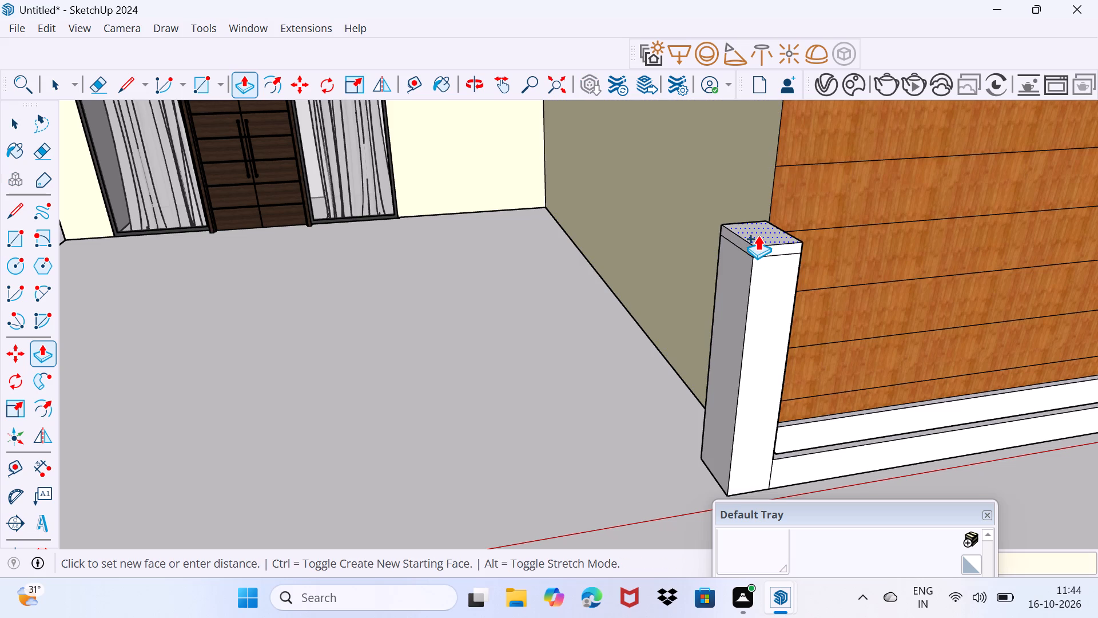
pyautogui.hotkey('shift', '"')
pyautogui.press('Return')
# Pull the cap's front face and its two adjoining side faces outward 2" so they overhang the block.
pyautogui.scroll(8, 760, 237)
pyautogui.click(765, 260)
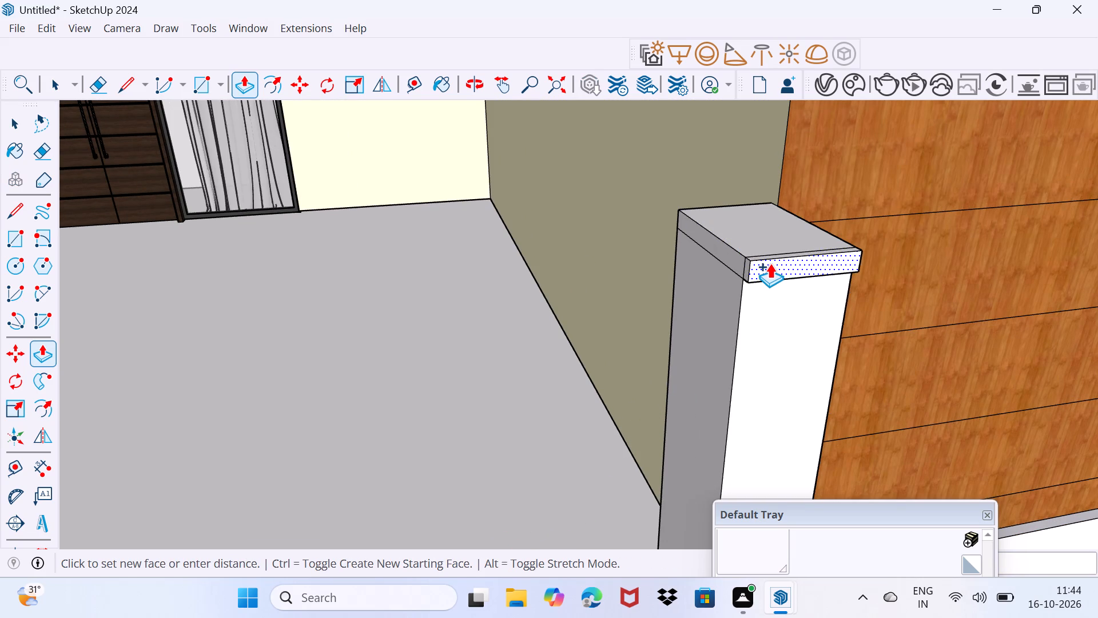
pyautogui.press('Escape')
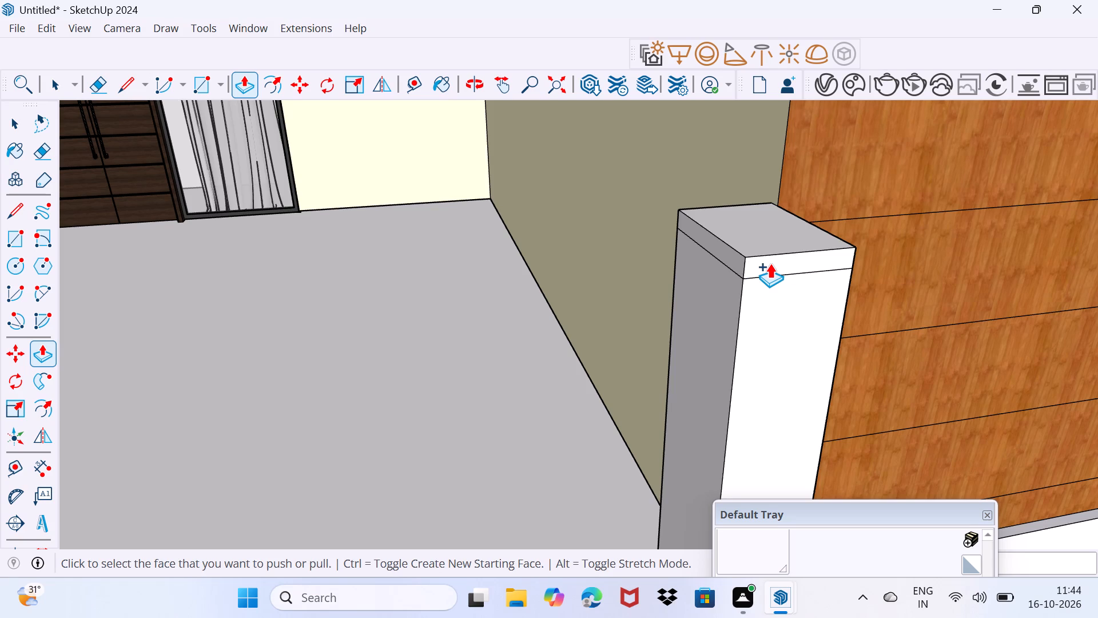
pyautogui.click(752, 260)
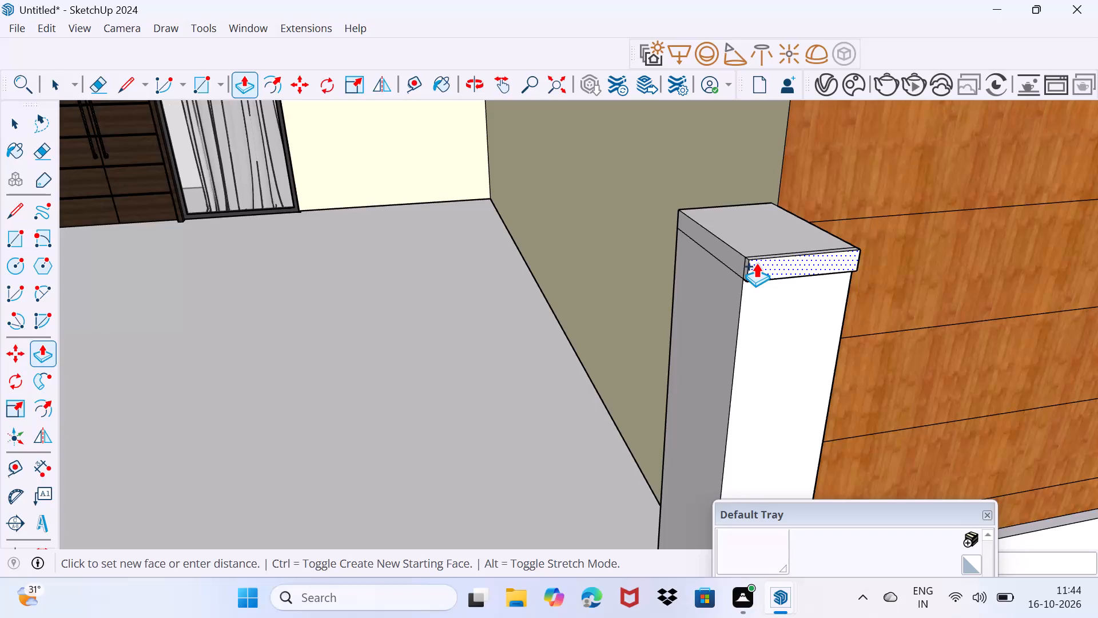
pyautogui.press('2')
pyautogui.hotkey('shift', '"')
pyautogui.press('Return')
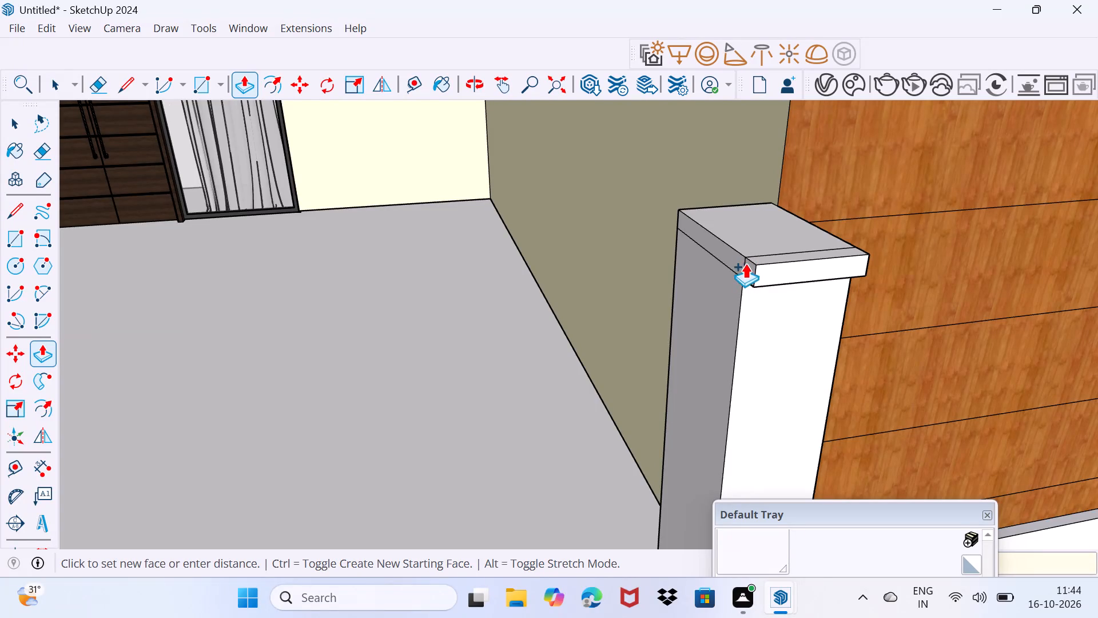
pyautogui.doubleClick(725, 253)
pyautogui.moveTo(791, 266); pyautogui.dragTo(778, 266, button='middle')
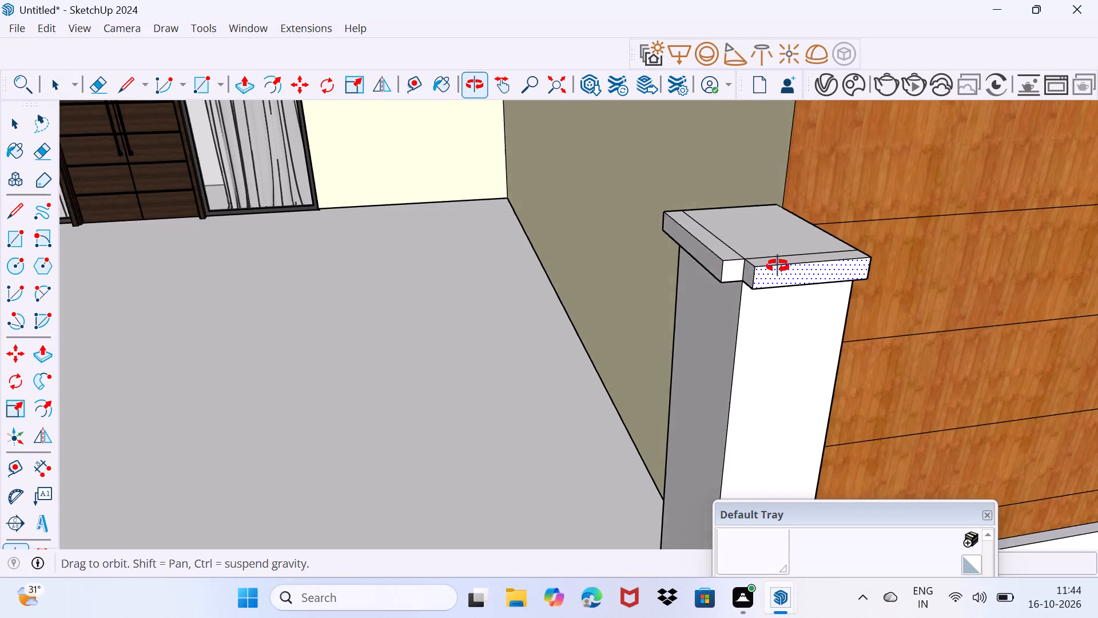
pyautogui.moveTo(778, 266); pyautogui.dragTo(519, 215, button='middle')
pyautogui.doubleClick(798, 282)
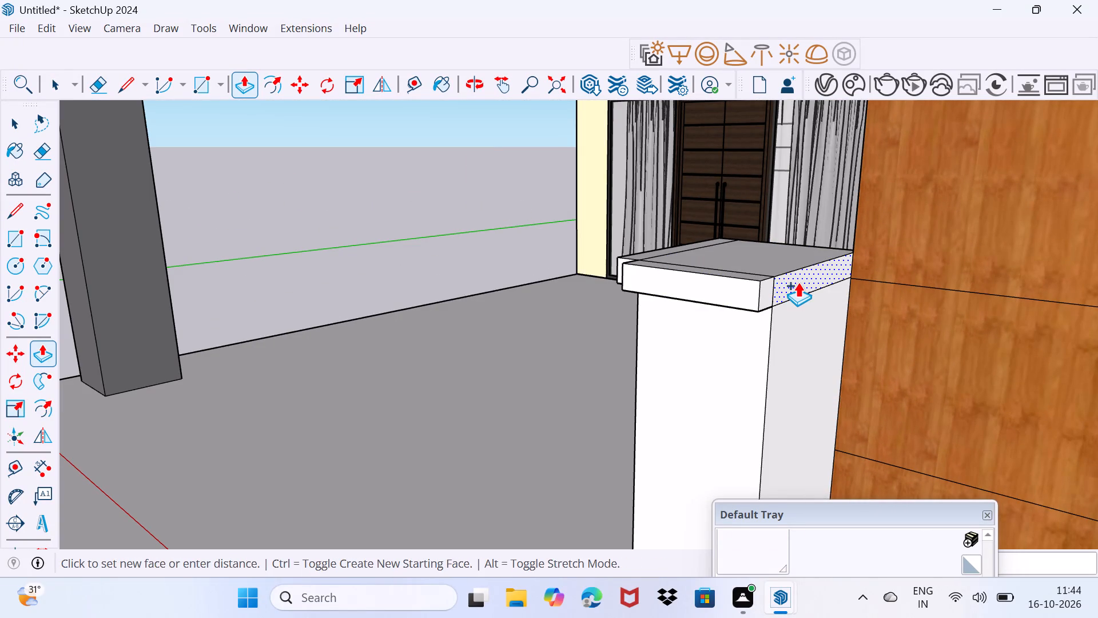
# Fill the two open corner notches of the cap by extending the notch faces 2".
pyautogui.scroll(3, 775, 289)
pyautogui.doubleClick(763, 292)
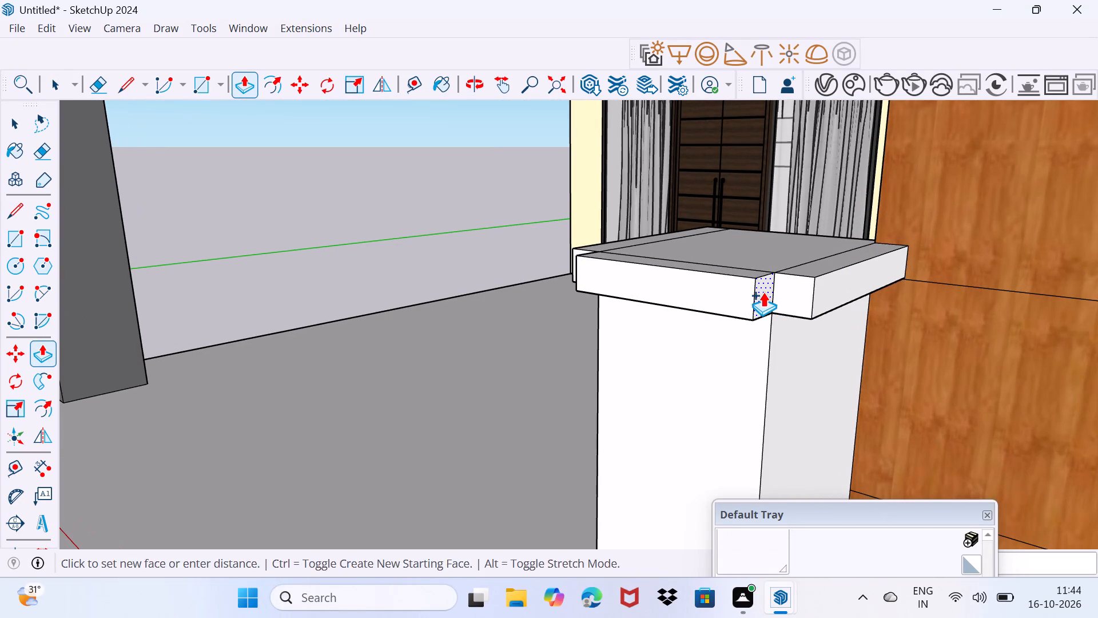
pyautogui.moveTo(718, 289); pyautogui.dragTo(999, 291, button='middle')
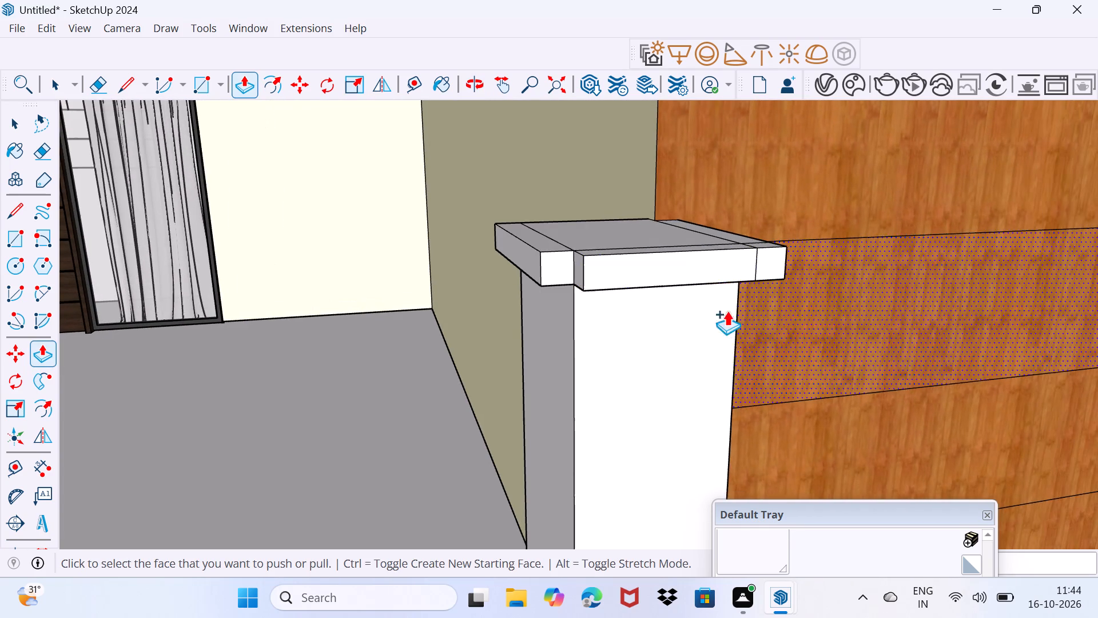
pyautogui.scroll(2, 579, 276)
pyautogui.doubleClick(575, 268)
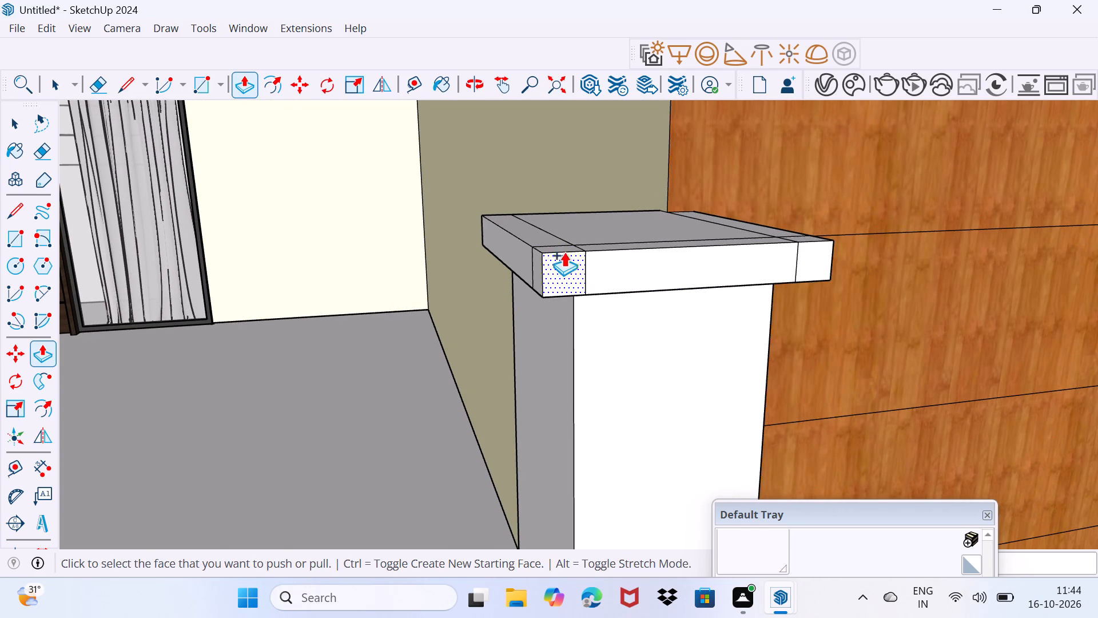
# Erase the leftover seam lines on the cap's front face and on the porch-side part of its top.
pyautogui.scroll(3, 574, 233)
pyautogui.press('space')
pyautogui.press('e')
pyautogui.moveTo(596, 288); pyautogui.dragTo(580, 290)
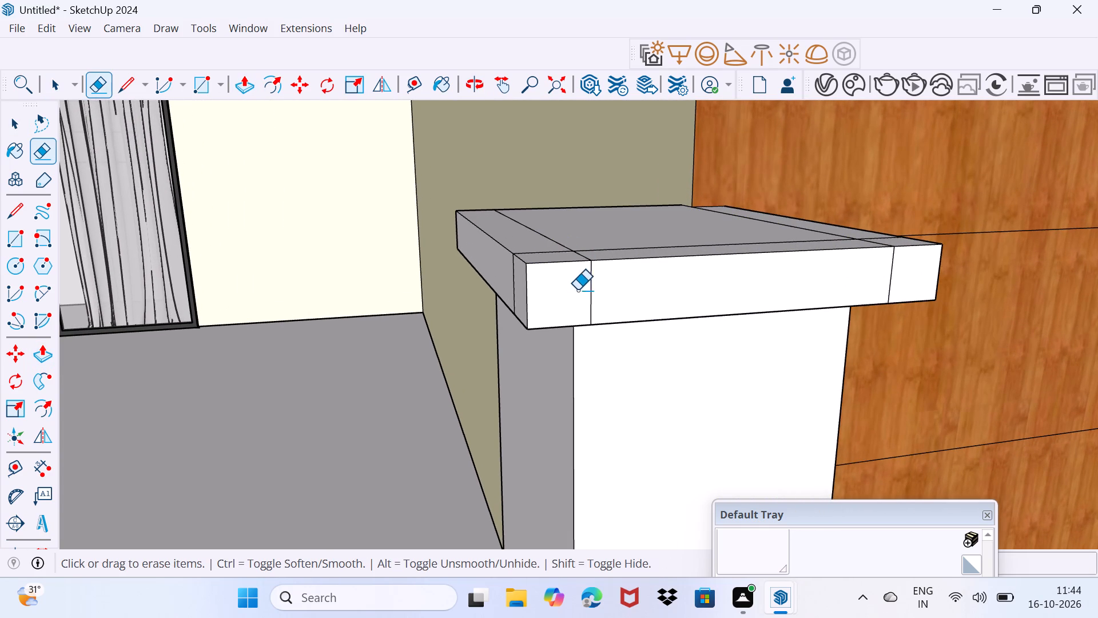
pyautogui.moveTo(548, 248); pyautogui.dragTo(549, 255)
pyautogui.click(516, 272)
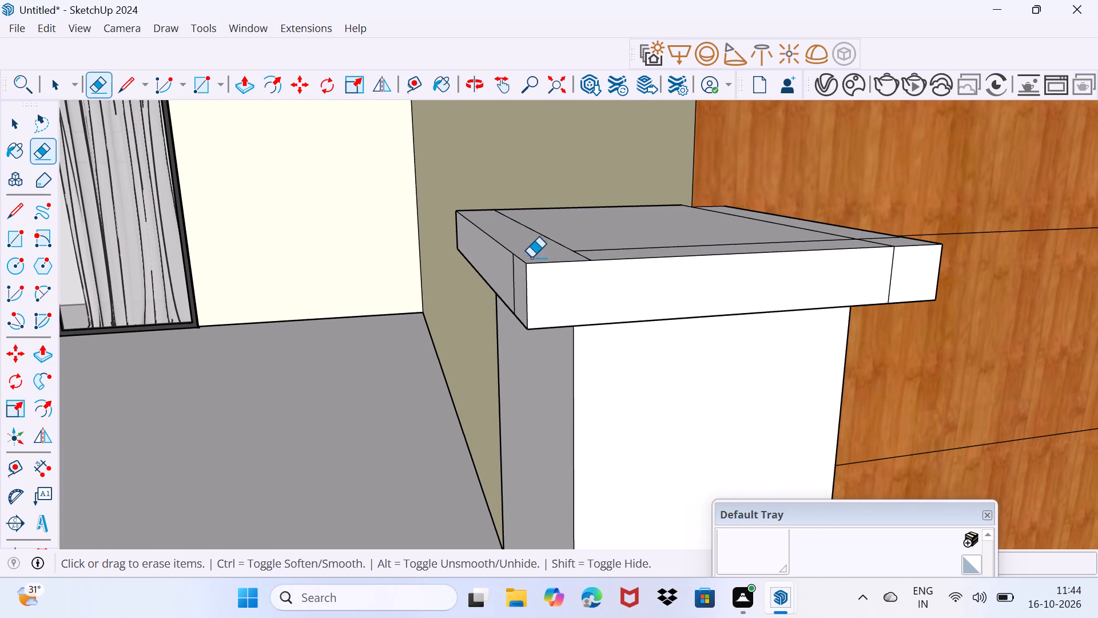
pyautogui.click(547, 237)
pyautogui.click(579, 255)
pyautogui.moveTo(590, 245); pyautogui.dragTo(591, 251)
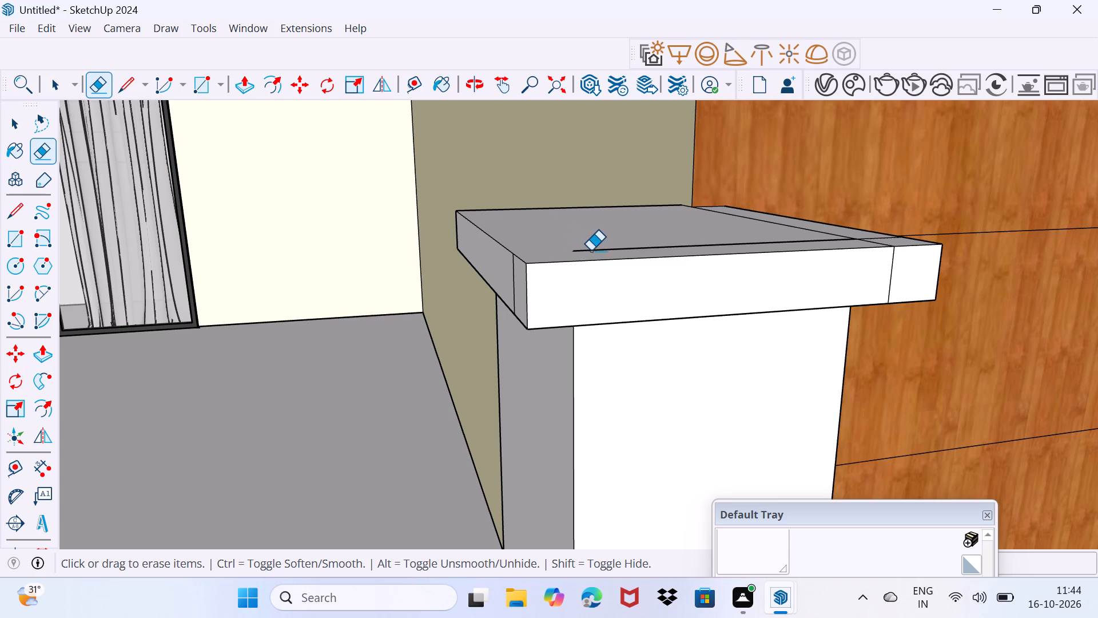
pyautogui.moveTo(591, 251); pyautogui.dragTo(591, 252)
# Erase the remaining seam lines on the cap's underside and side faces.
pyautogui.moveTo(534, 270); pyautogui.dragTo(645, 187, button='middle')
pyautogui.moveTo(600, 219); pyautogui.dragTo(594, 218)
pyautogui.moveTo(626, 252); pyautogui.dragTo(631, 189, button='middle')
pyautogui.moveTo(663, 202); pyautogui.dragTo(678, 212)
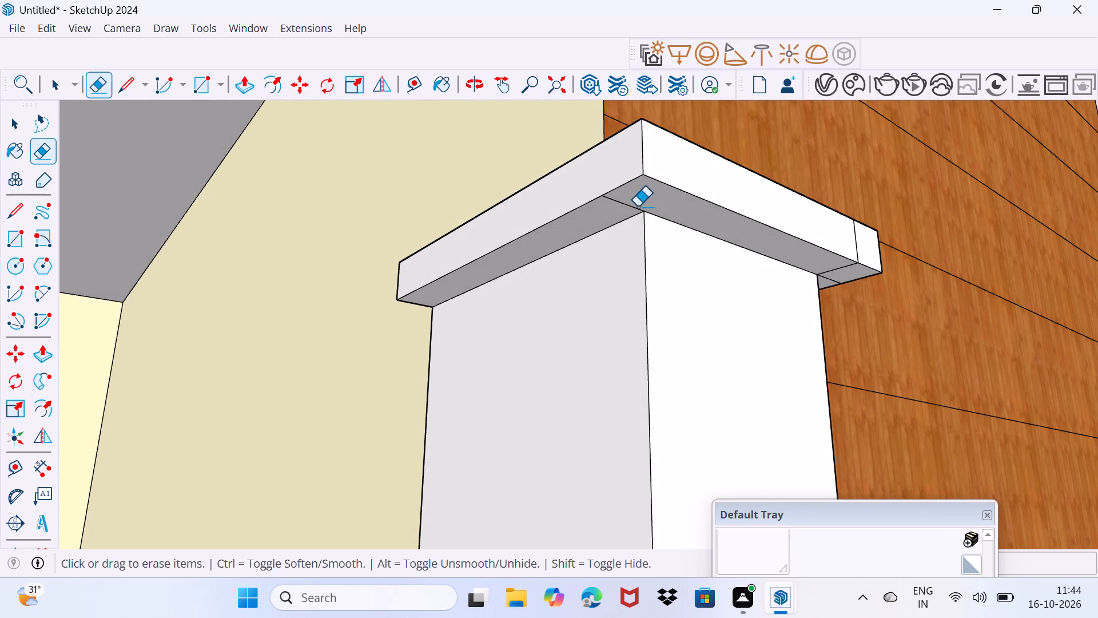
pyautogui.moveTo(629, 204); pyautogui.dragTo(605, 216)
pyautogui.moveTo(858, 265); pyautogui.dragTo(580, 205, button='middle')
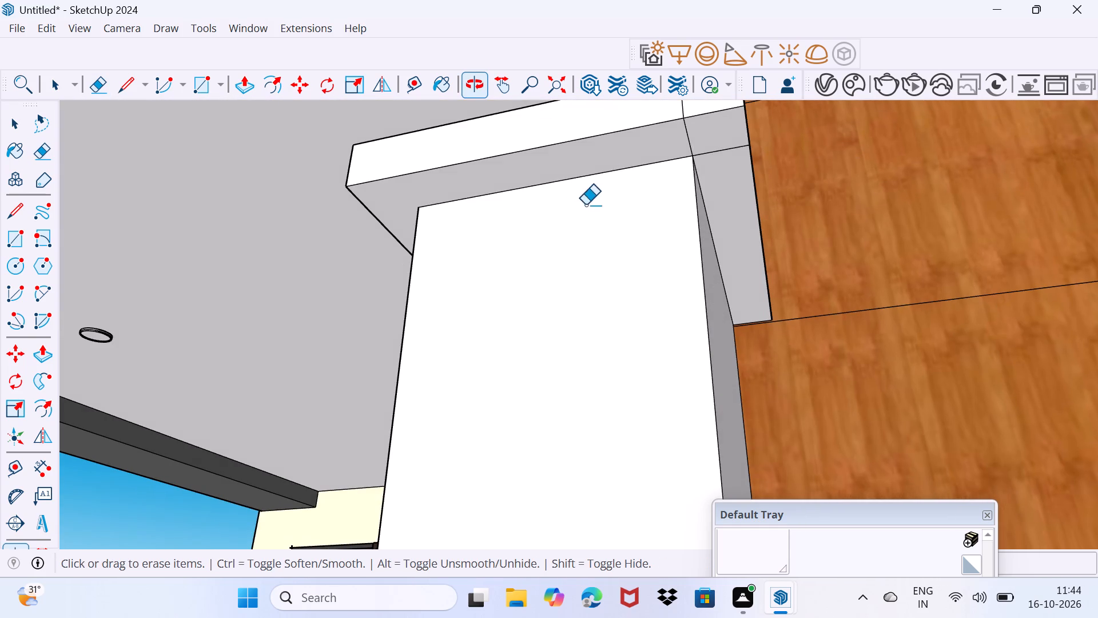
pyautogui.moveTo(722, 150); pyautogui.dragTo(722, 161)
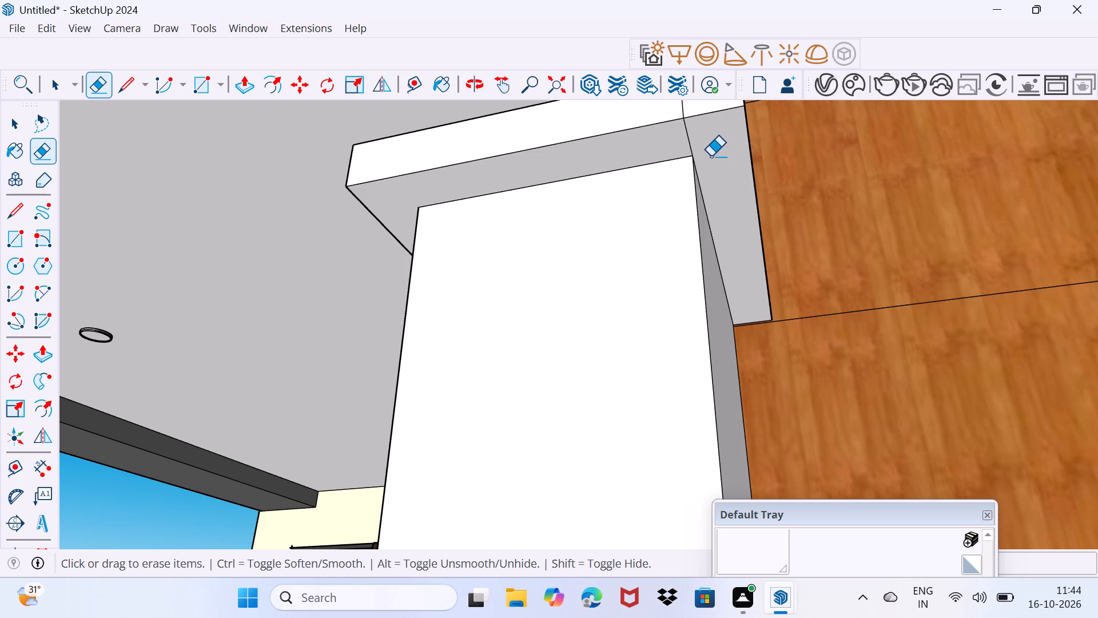
pyautogui.keyDown('shift'); pyautogui.moveTo(708, 152); pyautogui.dragTo(656, 257, button='middle'); pyautogui.keyUp('shift')
pyautogui.moveTo(639, 239); pyautogui.dragTo(624, 245)
pyautogui.moveTo(632, 216); pyautogui.dragTo(613, 222)
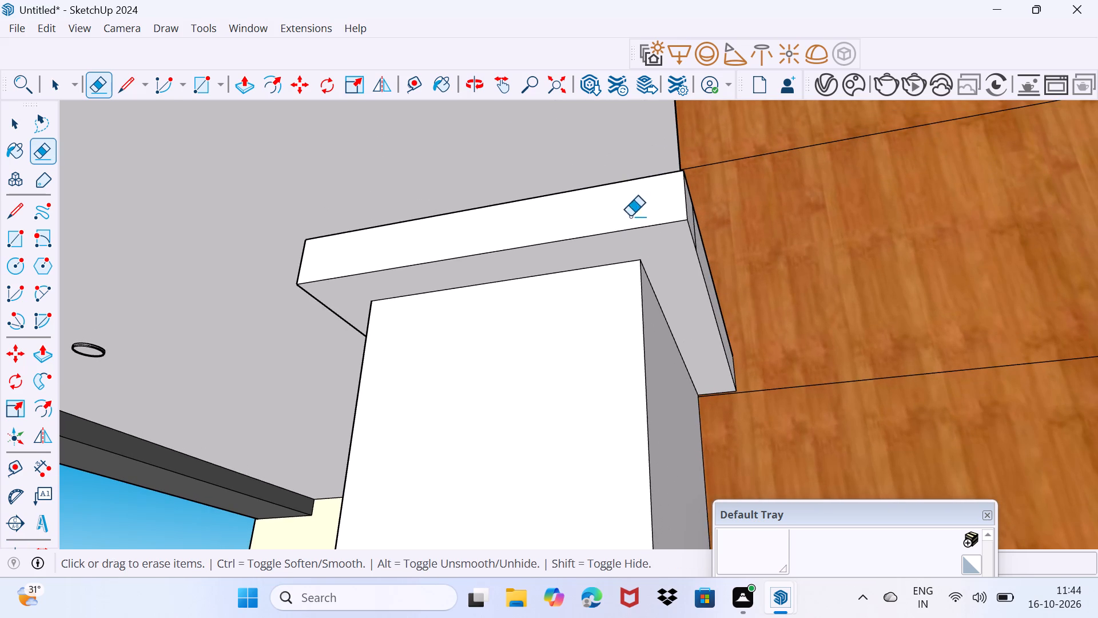
pyautogui.moveTo(677, 205); pyautogui.dragTo(551, 335, button='middle')
pyautogui.moveTo(598, 315); pyautogui.dragTo(575, 330)
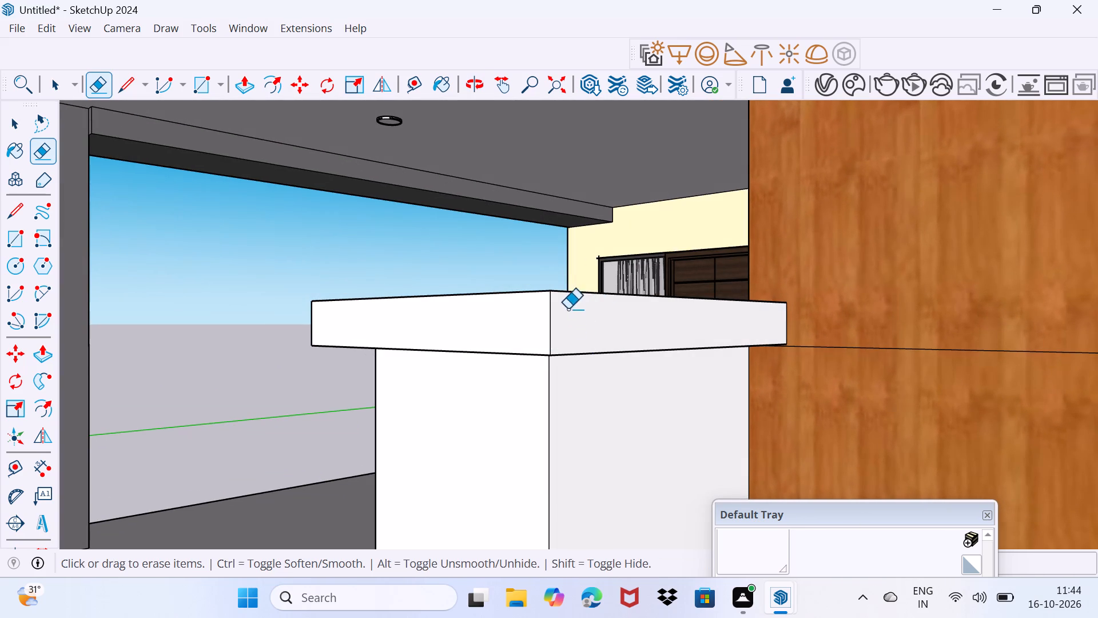
# Erase the last seam lines on the cap's top face near the wood-clad wall.
pyautogui.moveTo(569, 254); pyautogui.dragTo(590, 282, button='middle')
pyautogui.scroll(-3, 588, 279)
pyautogui.scroll(4, 672, 388)
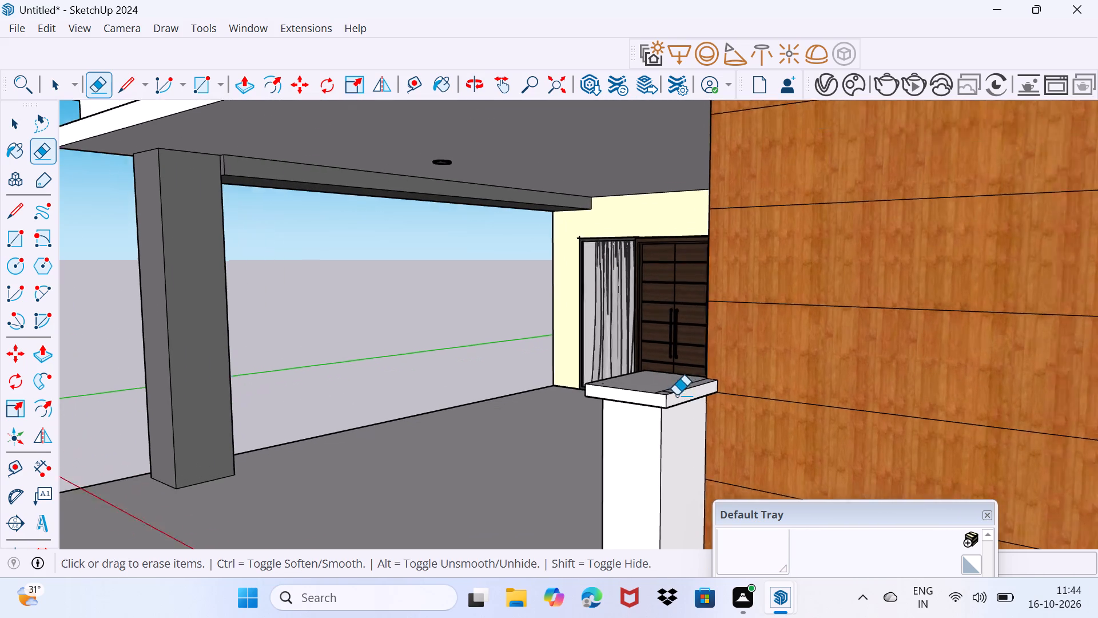
pyautogui.moveTo(672, 398); pyautogui.dragTo(647, 414, button='middle')
pyautogui.scroll(4, 632, 405)
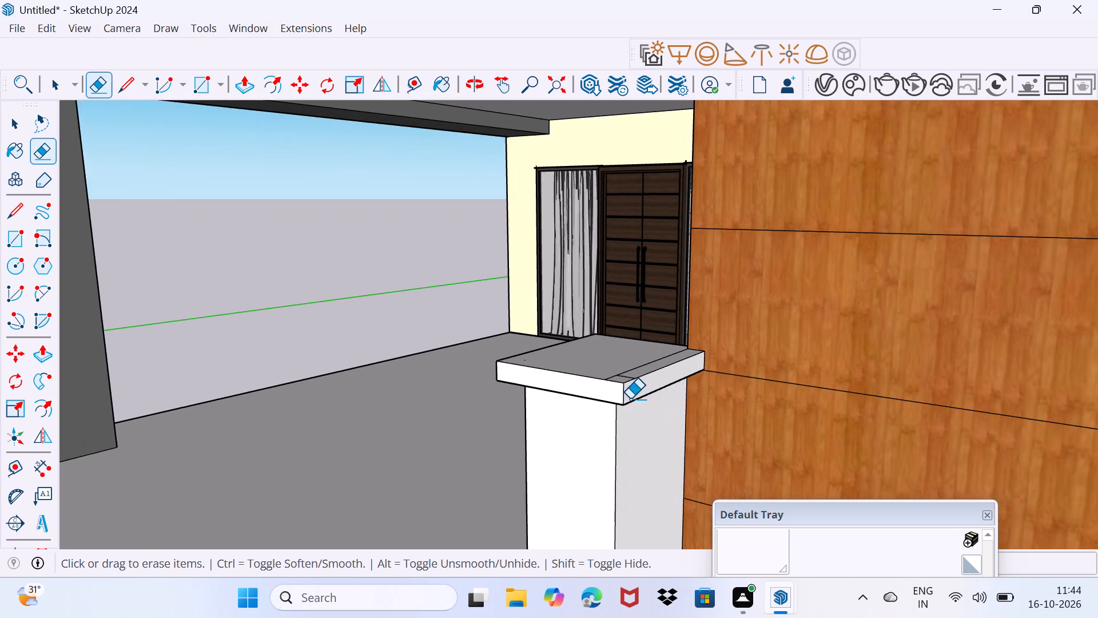
pyautogui.scroll(11, 626, 391)
pyautogui.click(616, 372)
pyautogui.moveTo(631, 354); pyautogui.dragTo(629, 362)
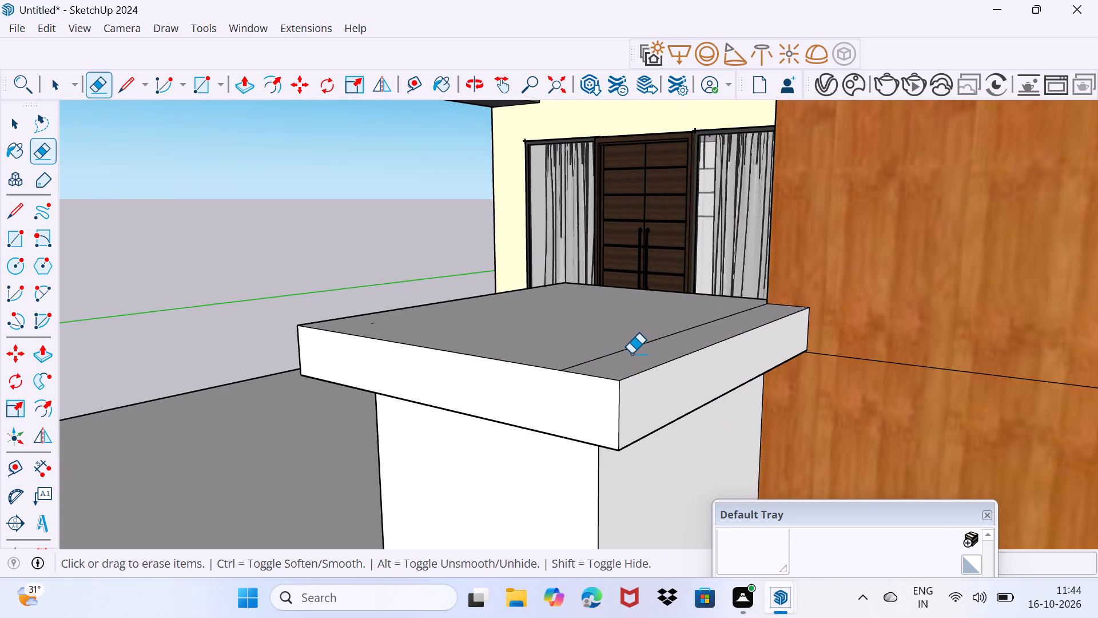
pyautogui.moveTo(623, 348); pyautogui.dragTo(624, 358)
pyautogui.moveTo(588, 359); pyautogui.dragTo(595, 379)
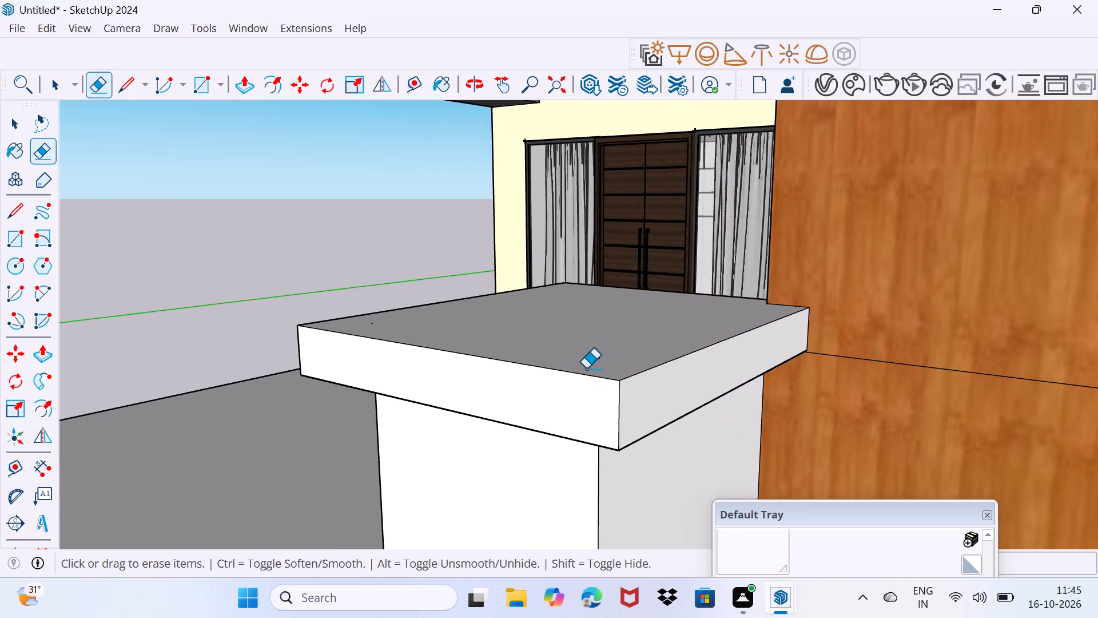
# Examine the capped block and the porch opening between it and the large front pillar.
pyautogui.scroll(-10, 586, 369)
pyautogui.moveTo(557, 414); pyautogui.dragTo(694, 392, button='middle')
pyautogui.scroll(-10, 694, 392)
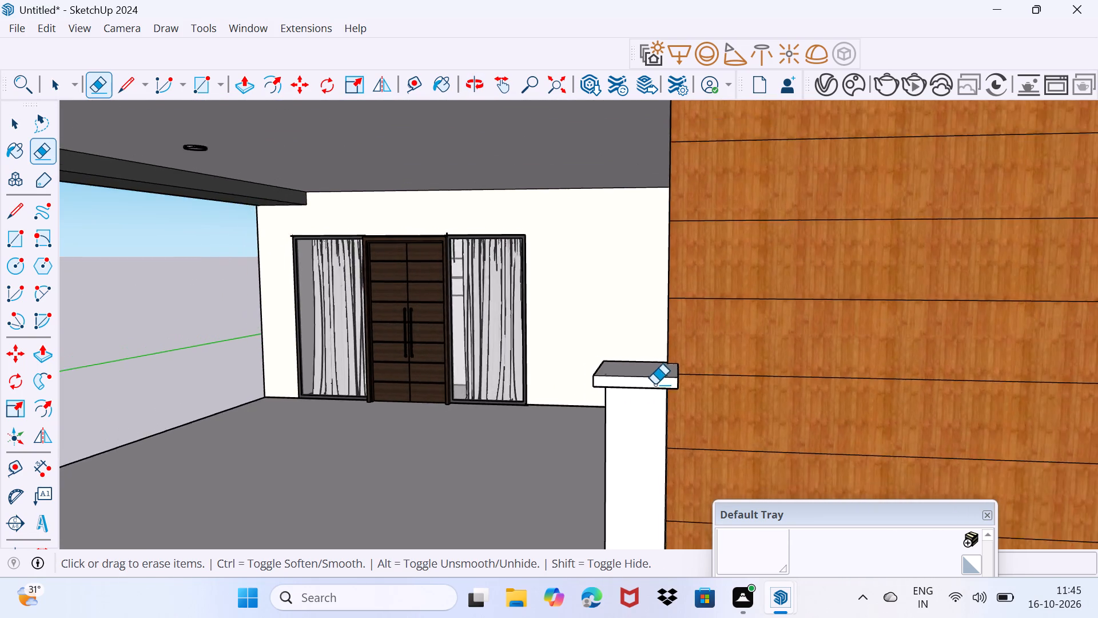
pyautogui.scroll(-3, 655, 385)
pyautogui.moveTo(644, 419); pyautogui.dragTo(714, 362, button='middle')
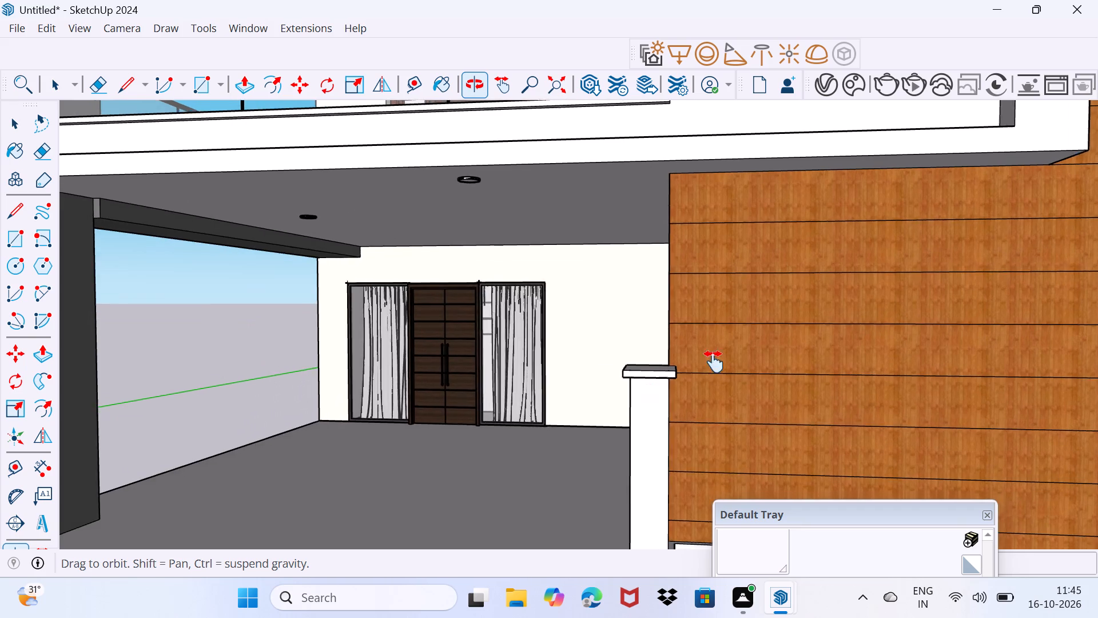
pyautogui.moveTo(714, 362); pyautogui.dragTo(817, 305, button='middle')
pyautogui.moveTo(796, 516); pyautogui.dragTo(757, 576)
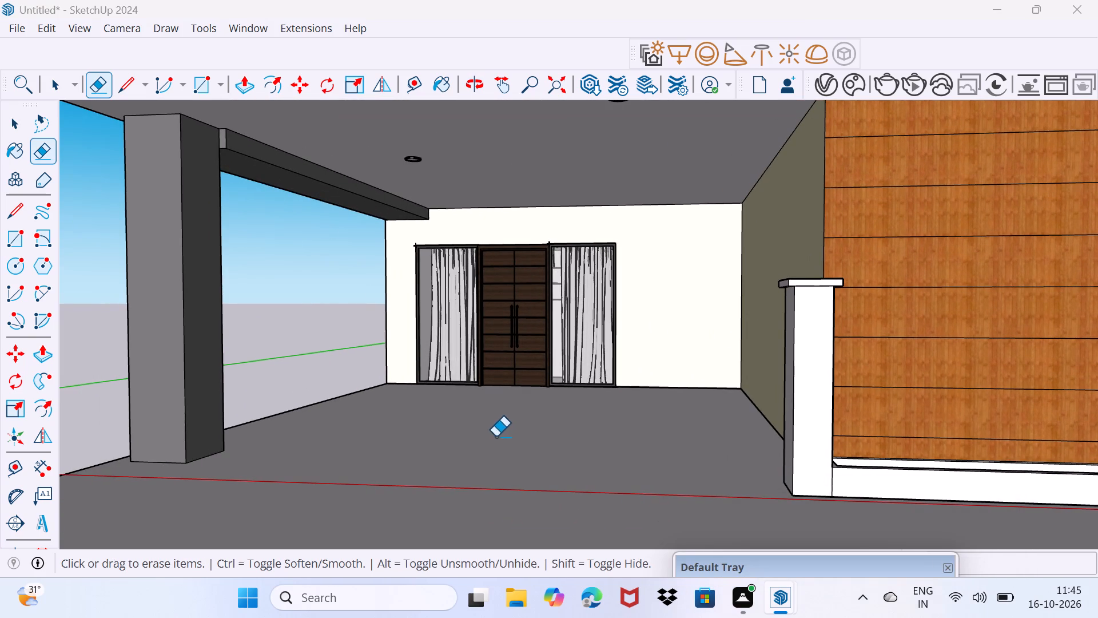
pyautogui.scroll(-4, 495, 437)
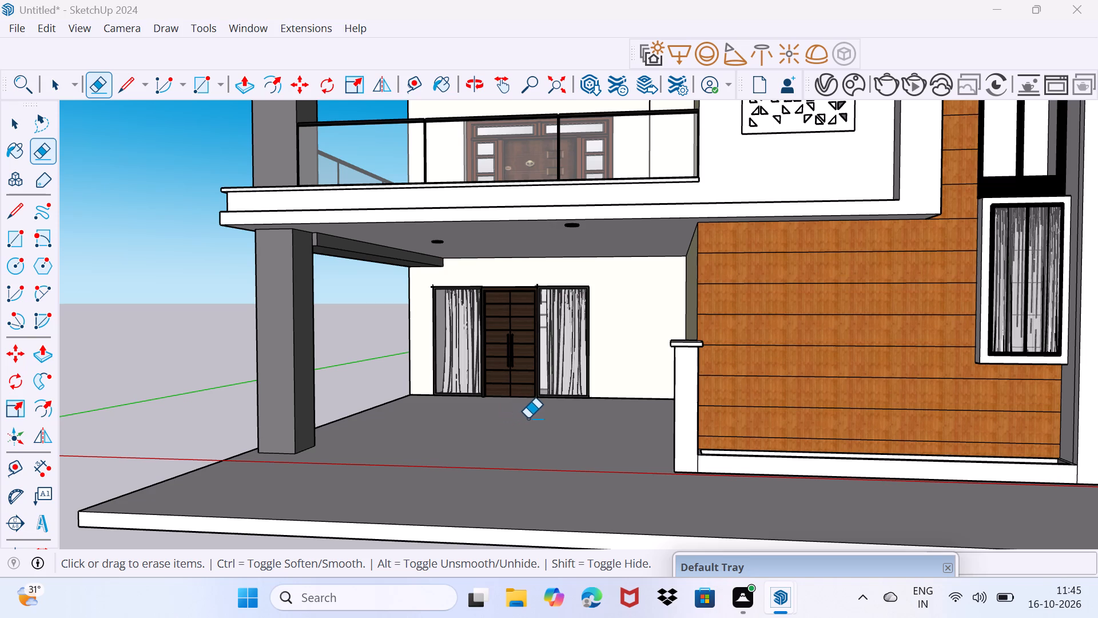
pyautogui.moveTo(504, 431); pyautogui.dragTo(569, 430, button='middle')
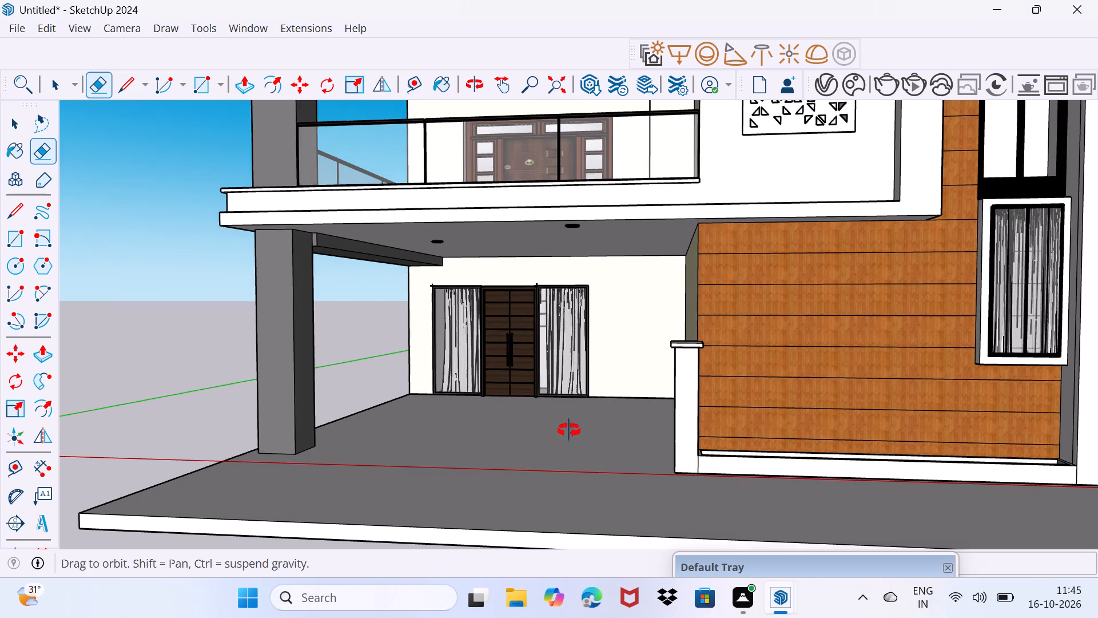
pyautogui.moveTo(569, 430); pyautogui.dragTo(636, 430, button='middle')
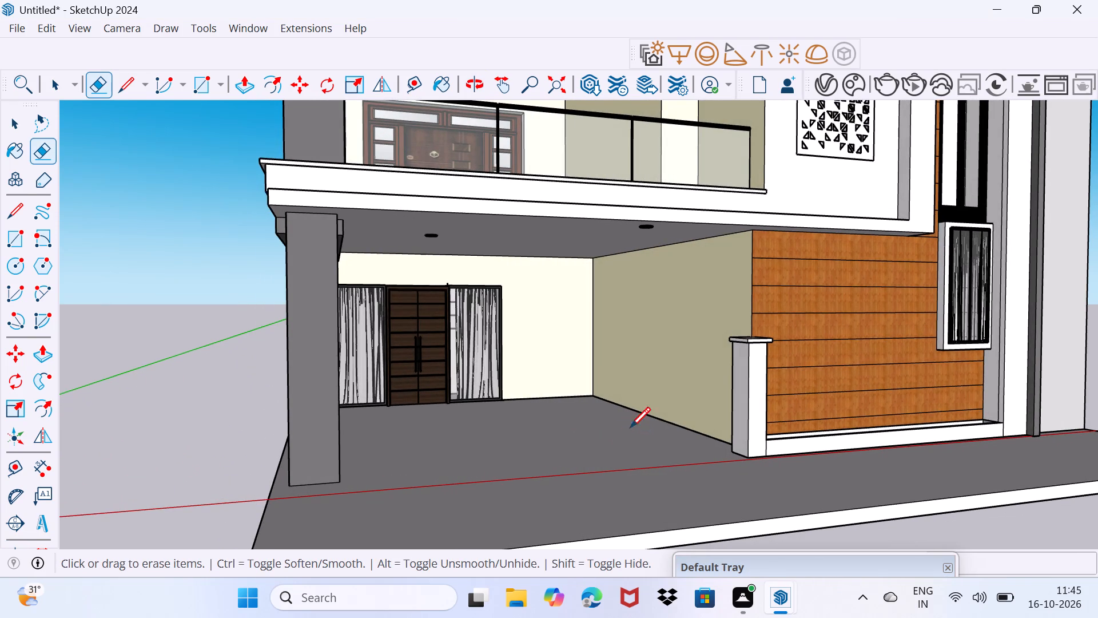
# Place two Tape Measure guide lines across the porch opening, from the capped block's front and rear base corners to the large pillar.
pyautogui.press('l')
pyautogui.press('t')
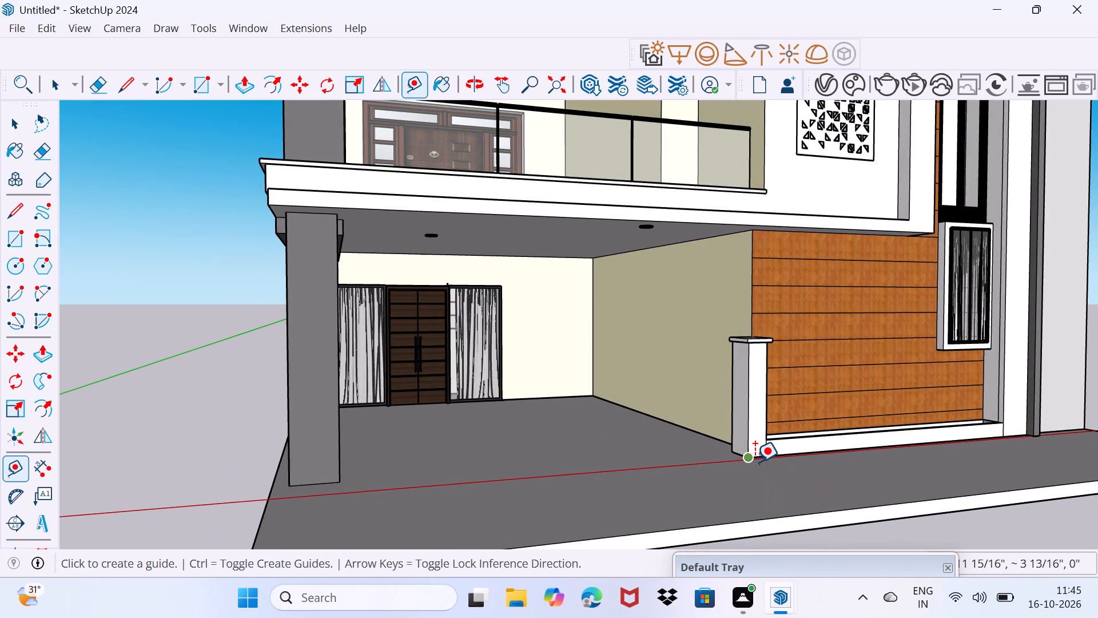
pyautogui.click(754, 462)
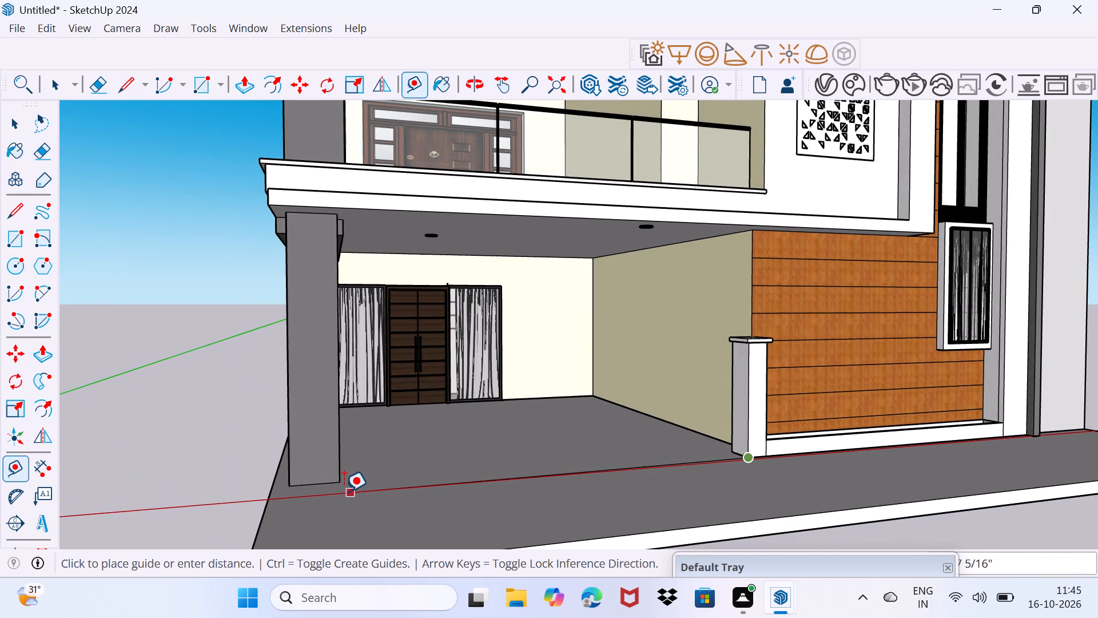
pyautogui.scroll(4, 349, 483)
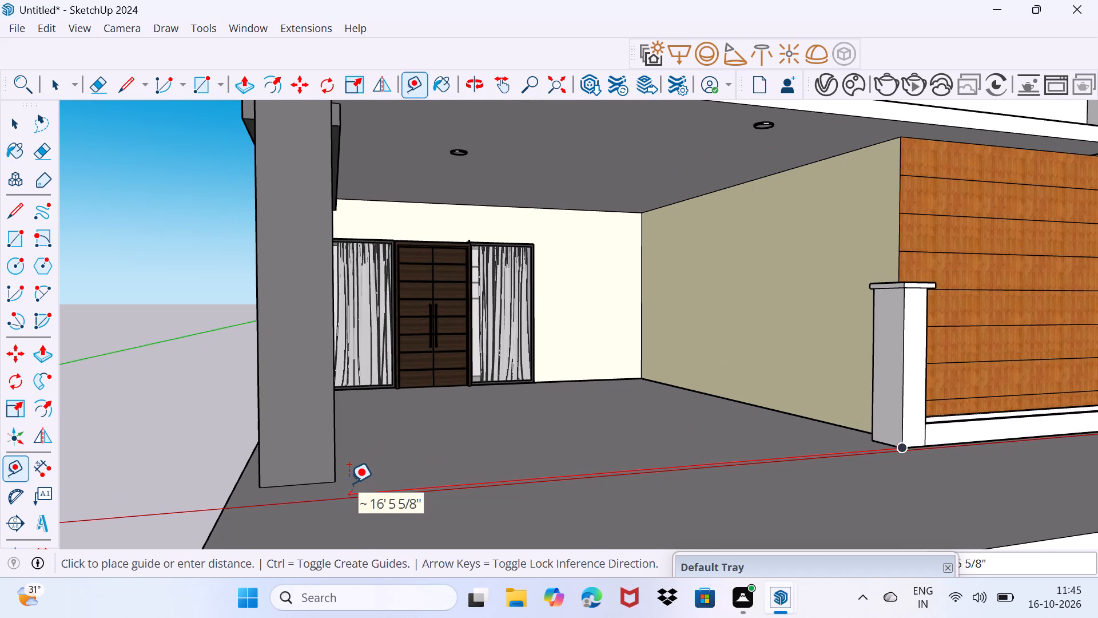
pyautogui.click(349, 483)
pyautogui.click(872, 435)
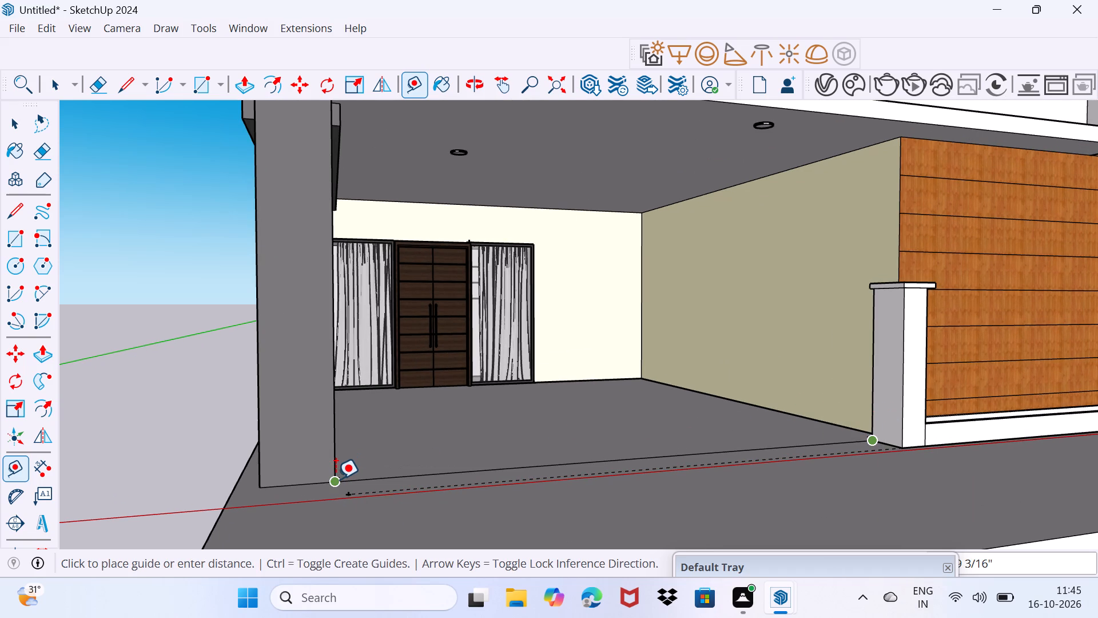
pyautogui.scroll(9, 339, 488)
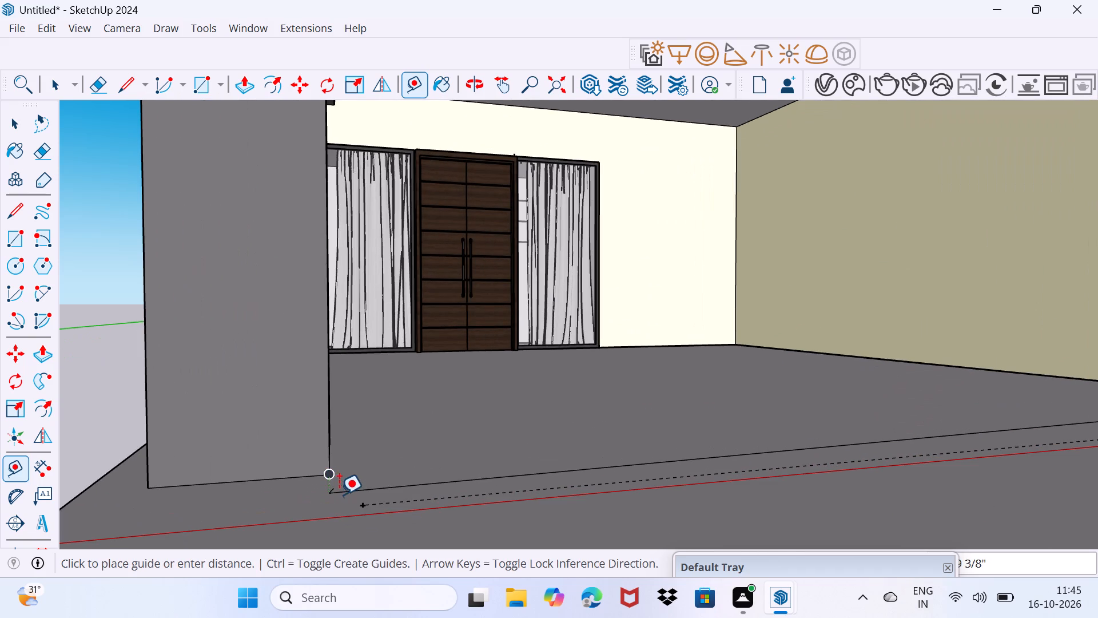
pyautogui.click(340, 484)
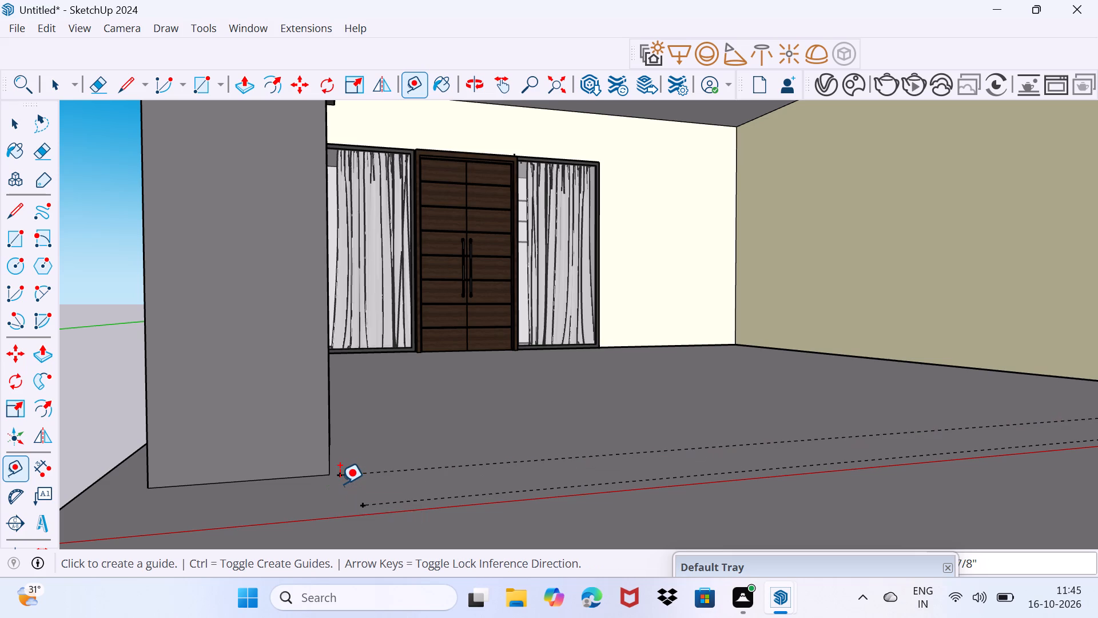
pyautogui.scroll(-8, 340, 484)
pyautogui.moveTo(440, 468); pyautogui.dragTo(415, 466, button='middle')
pyautogui.scroll(2, 352, 472)
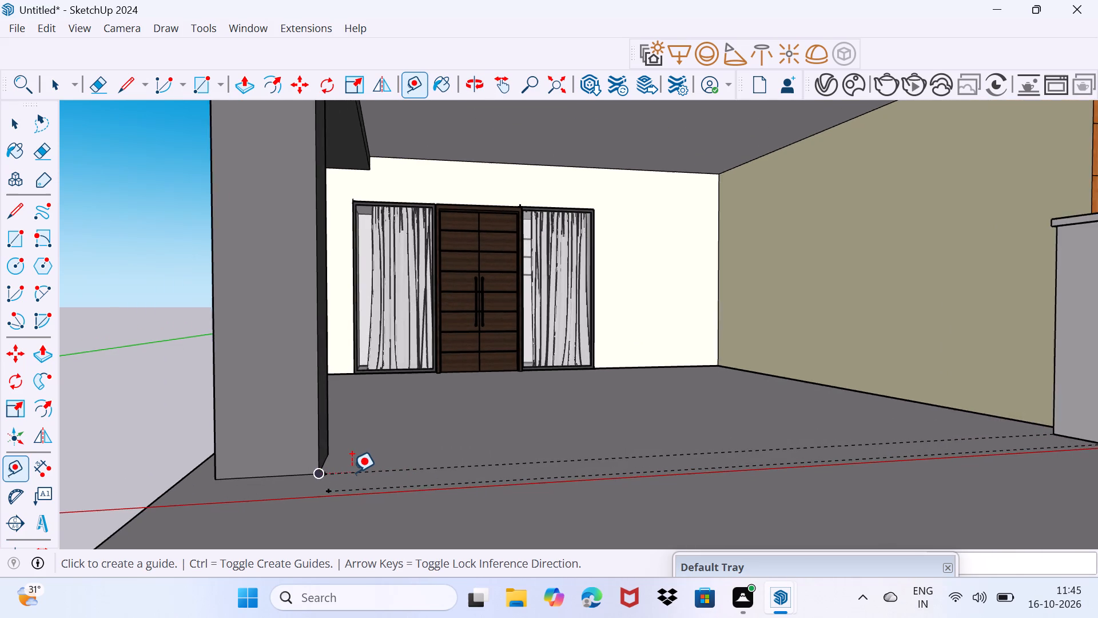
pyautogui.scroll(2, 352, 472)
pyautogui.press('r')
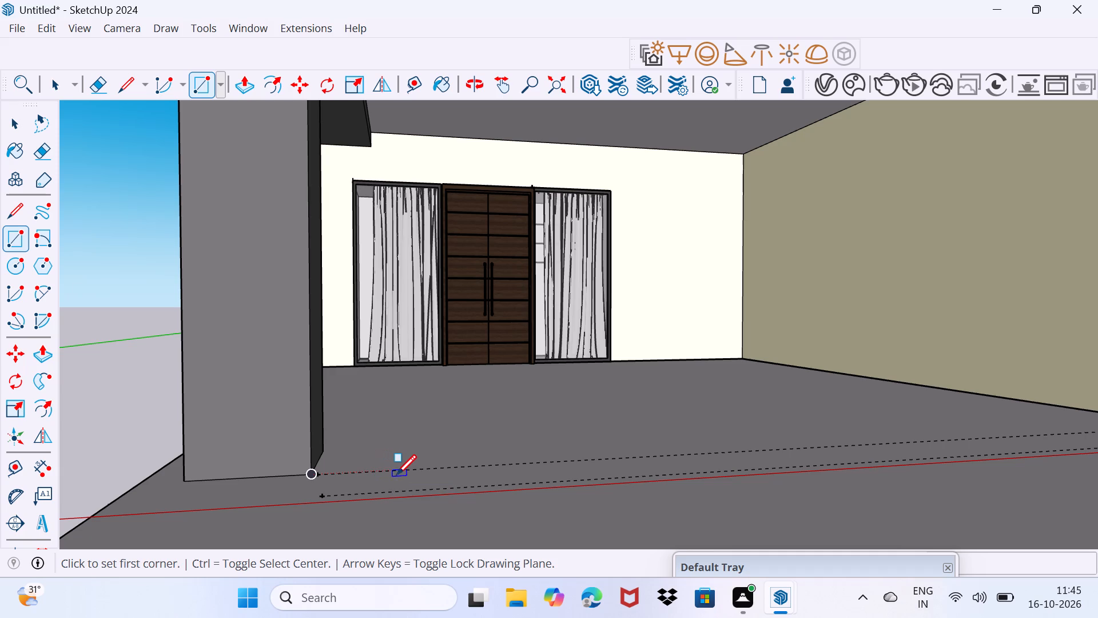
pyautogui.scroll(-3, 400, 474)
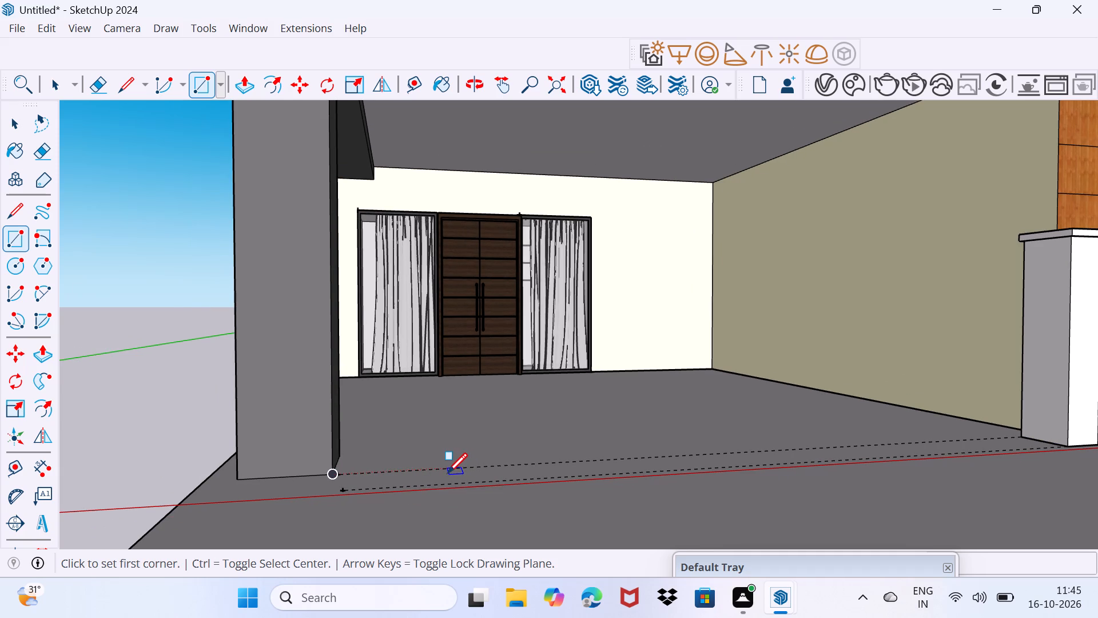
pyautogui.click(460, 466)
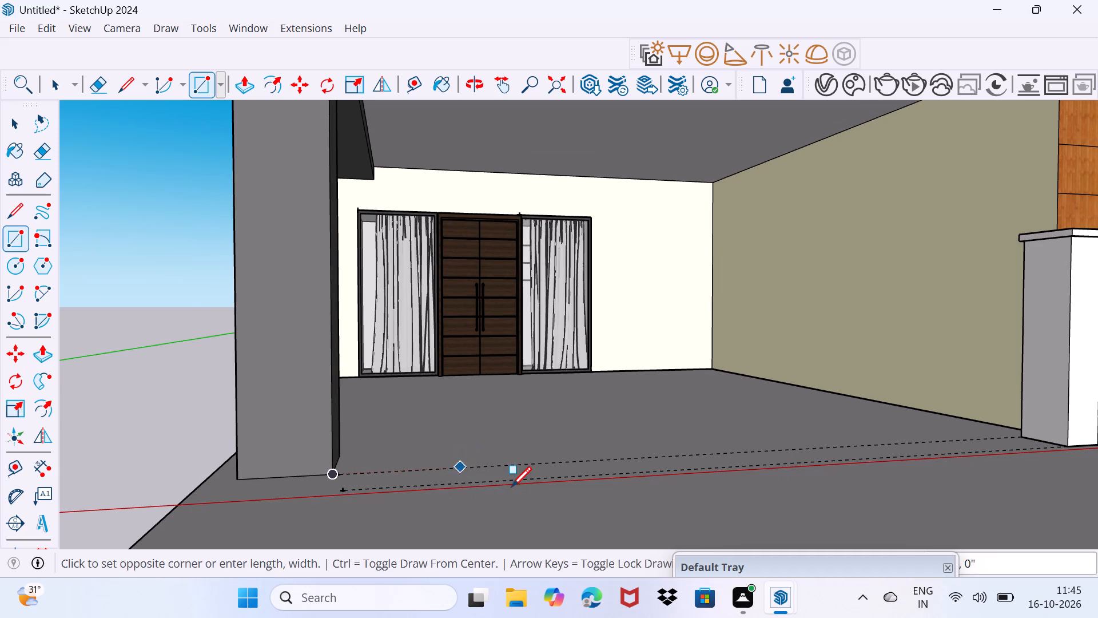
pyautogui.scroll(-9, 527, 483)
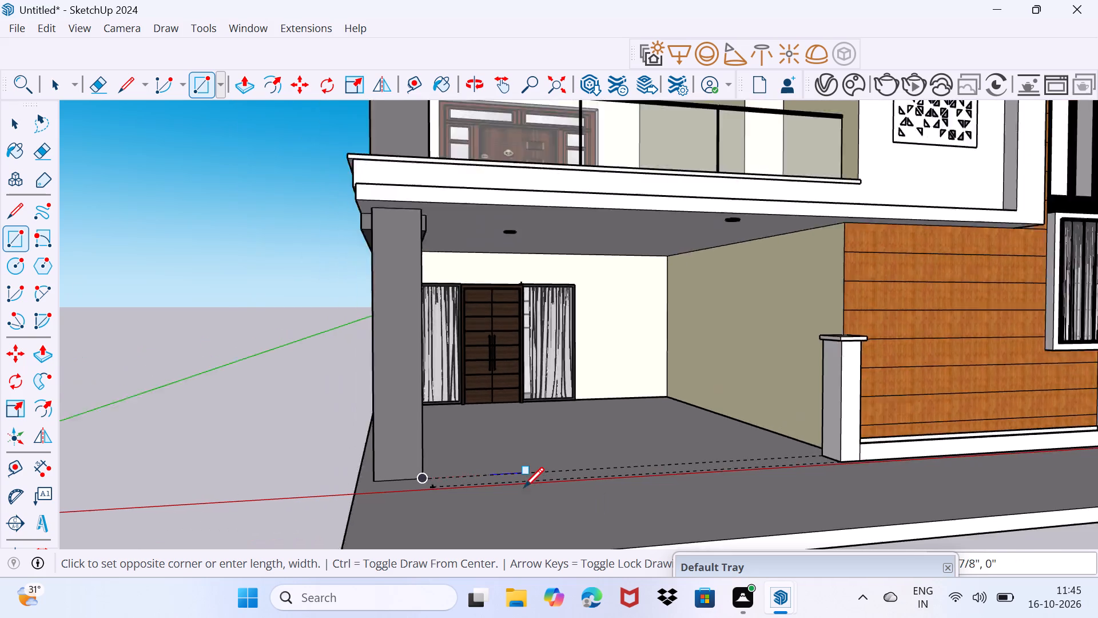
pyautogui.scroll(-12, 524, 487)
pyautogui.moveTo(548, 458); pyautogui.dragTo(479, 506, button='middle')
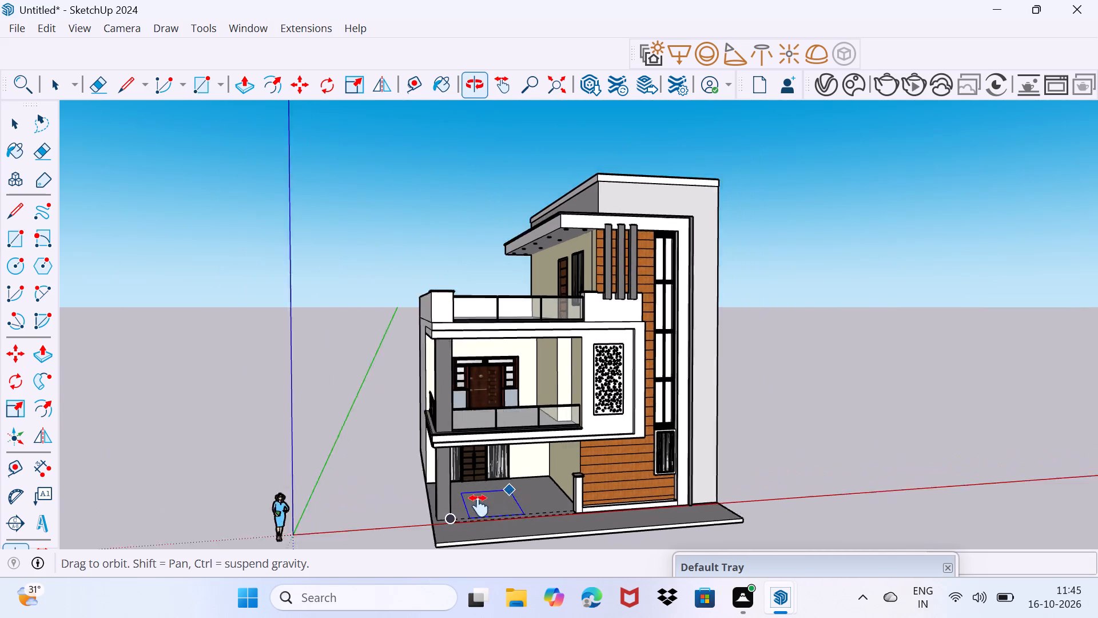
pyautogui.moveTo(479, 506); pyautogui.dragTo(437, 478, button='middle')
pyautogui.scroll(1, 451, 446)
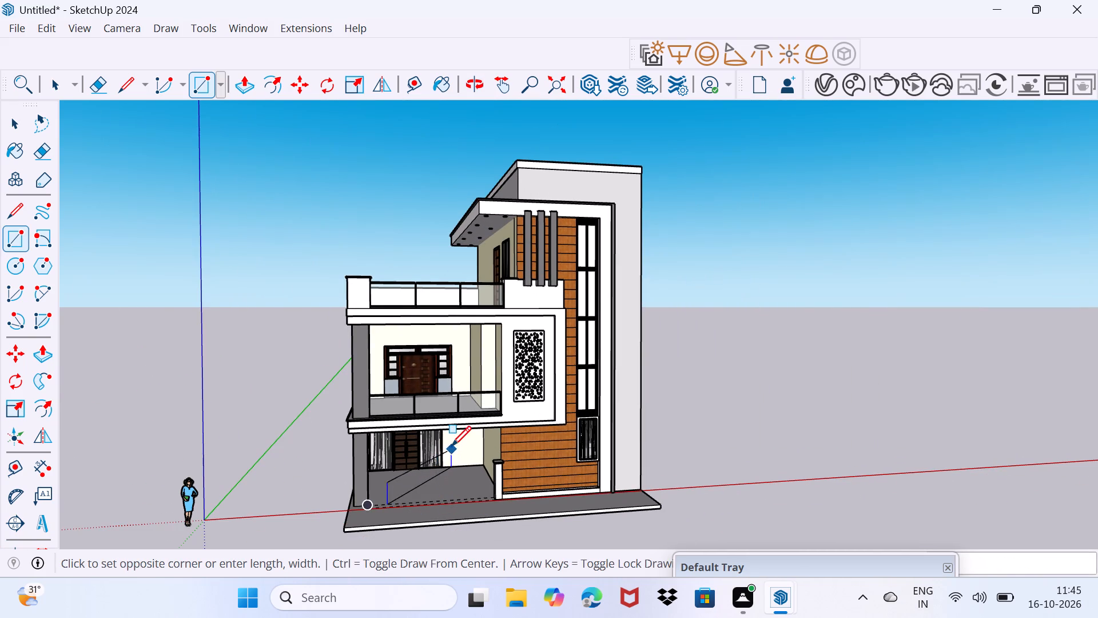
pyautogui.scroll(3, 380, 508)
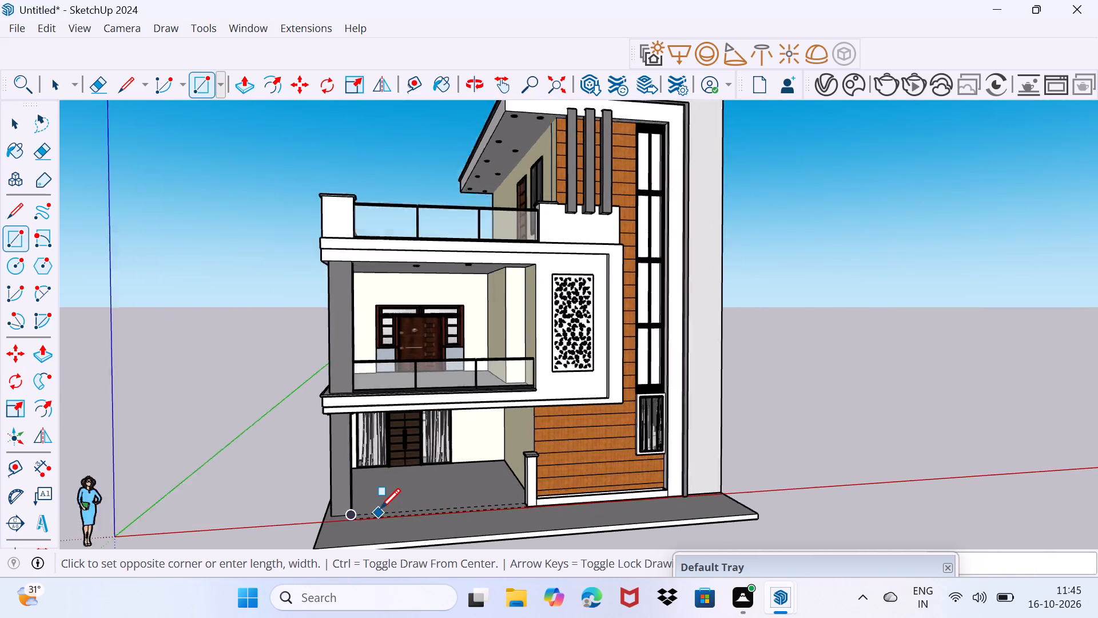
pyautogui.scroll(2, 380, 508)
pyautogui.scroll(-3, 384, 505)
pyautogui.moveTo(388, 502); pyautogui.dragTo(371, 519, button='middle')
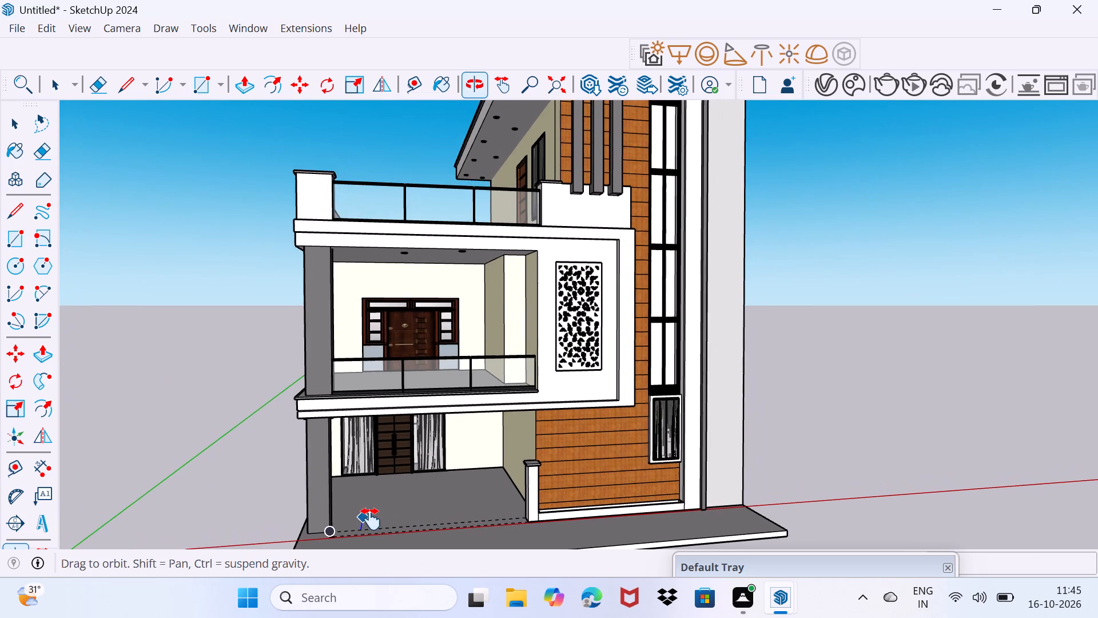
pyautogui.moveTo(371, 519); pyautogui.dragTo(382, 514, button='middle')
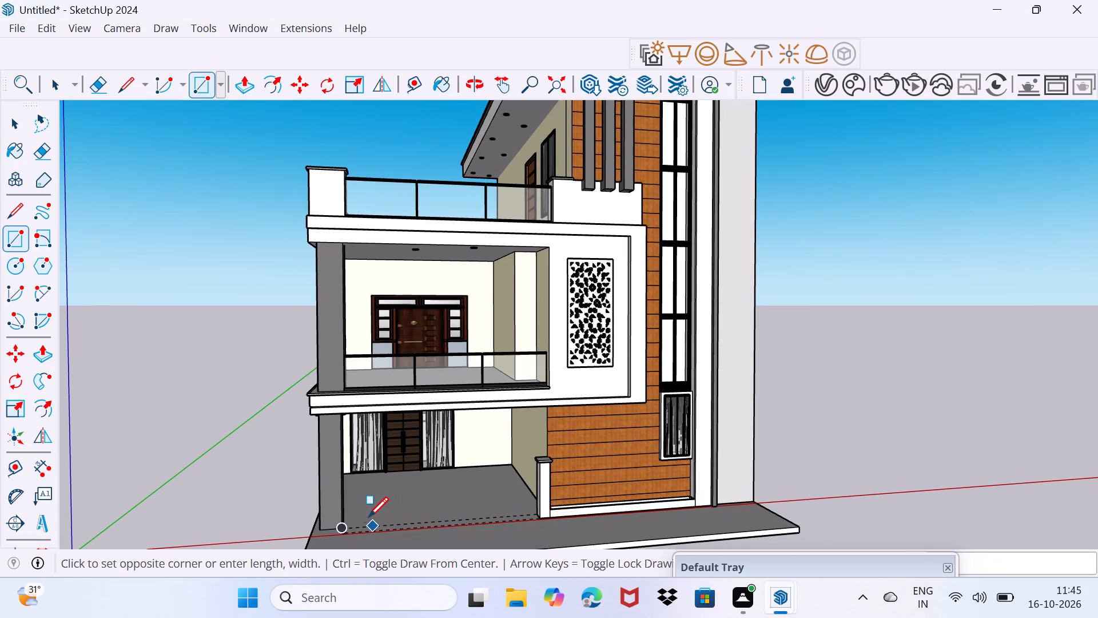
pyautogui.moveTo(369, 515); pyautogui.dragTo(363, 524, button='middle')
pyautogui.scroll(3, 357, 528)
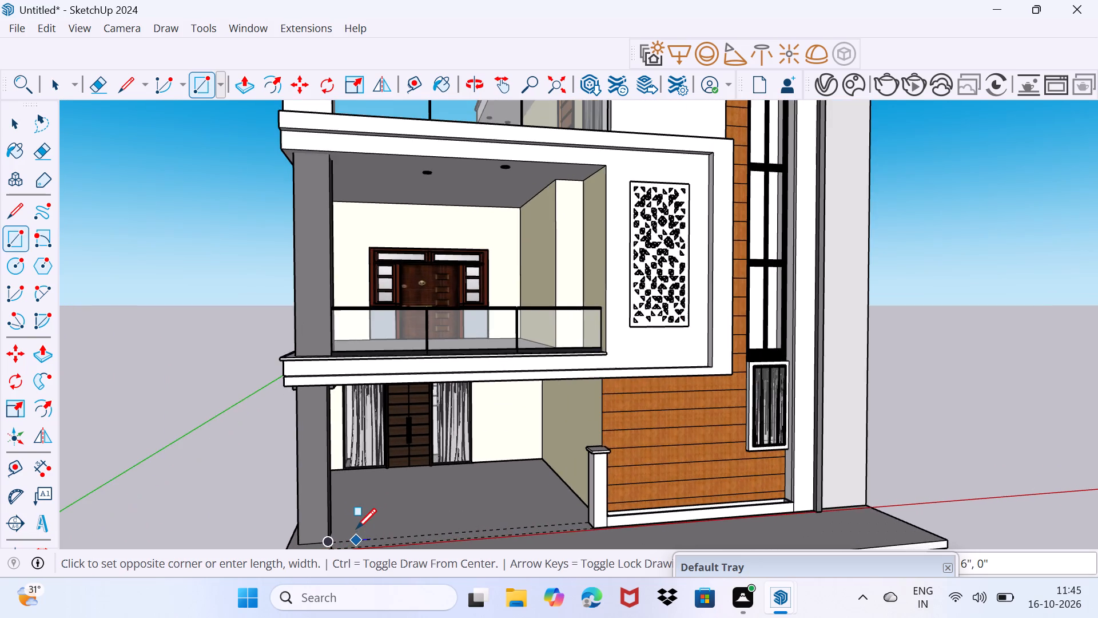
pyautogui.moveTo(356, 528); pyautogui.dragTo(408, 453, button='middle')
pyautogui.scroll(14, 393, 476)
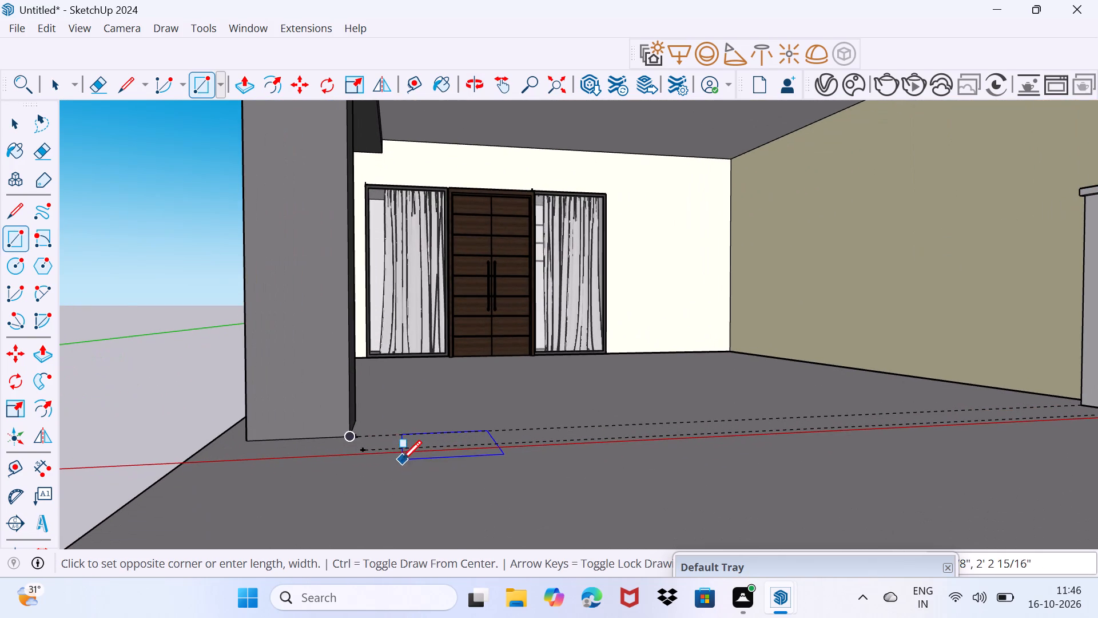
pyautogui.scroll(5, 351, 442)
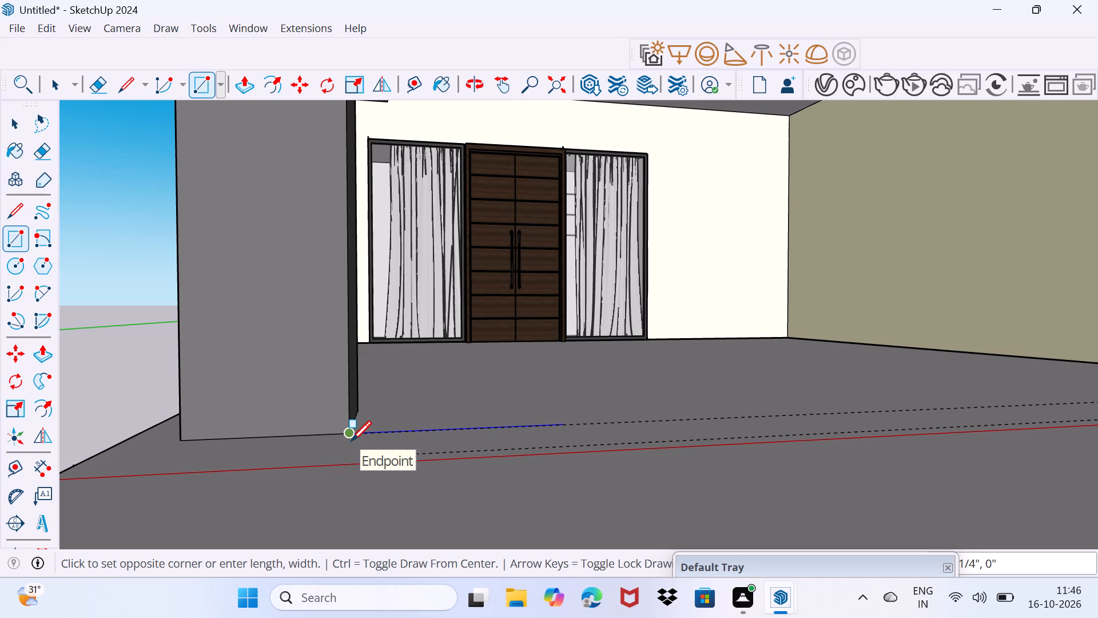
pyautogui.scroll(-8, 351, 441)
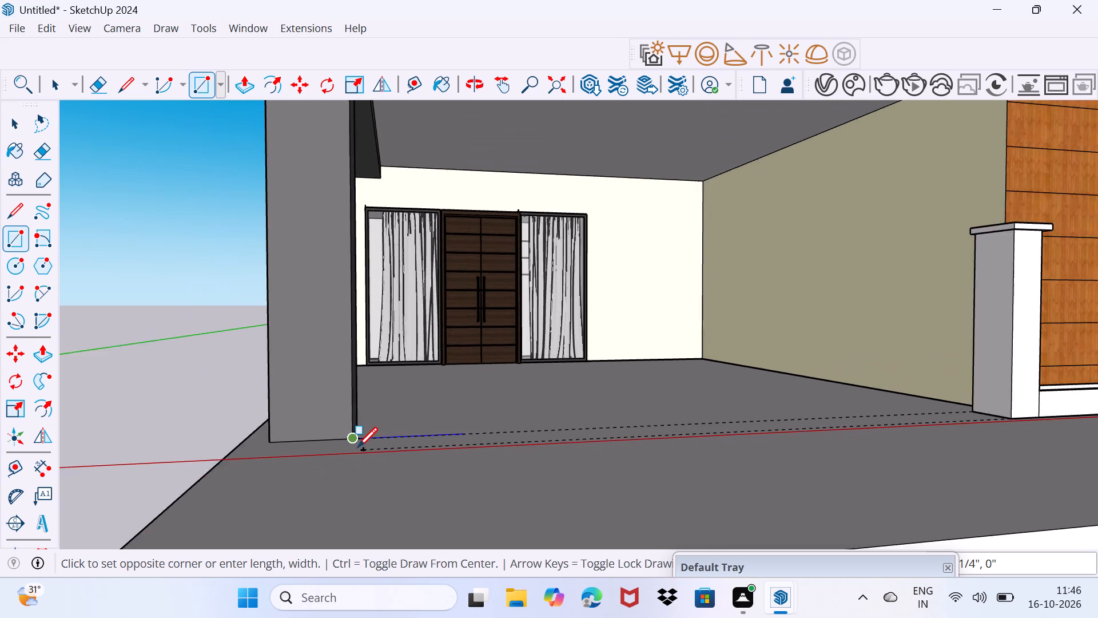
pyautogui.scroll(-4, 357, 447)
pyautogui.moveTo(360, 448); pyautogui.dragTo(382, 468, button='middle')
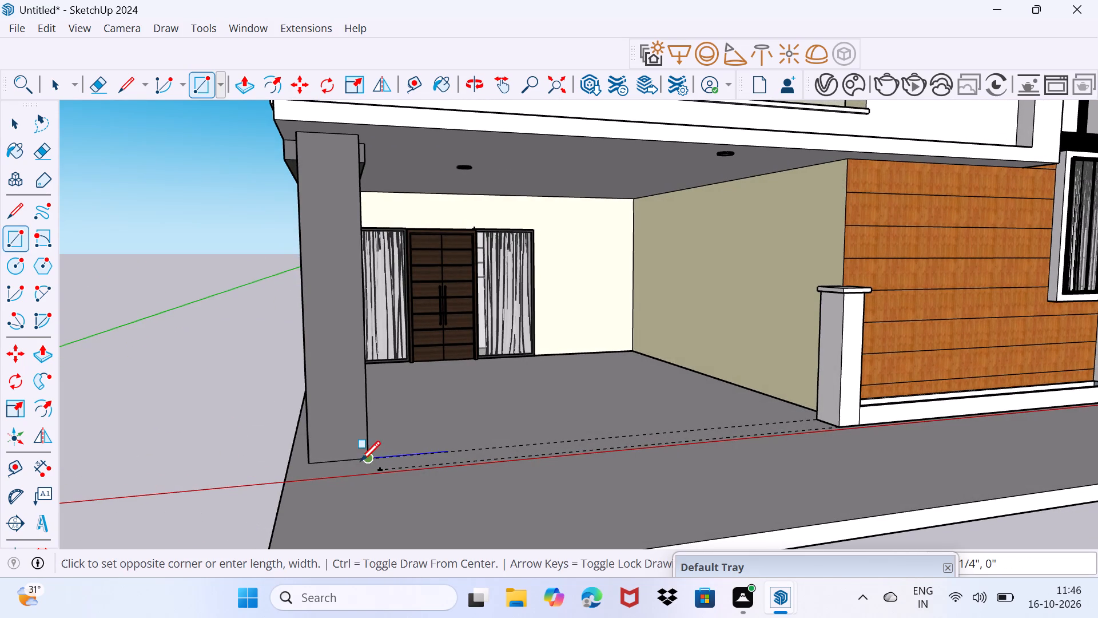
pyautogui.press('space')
# Push the large pillar's front face back slightly so it sits behind the rear guide line.
pyautogui.click(334, 431)
pyautogui.press('p')
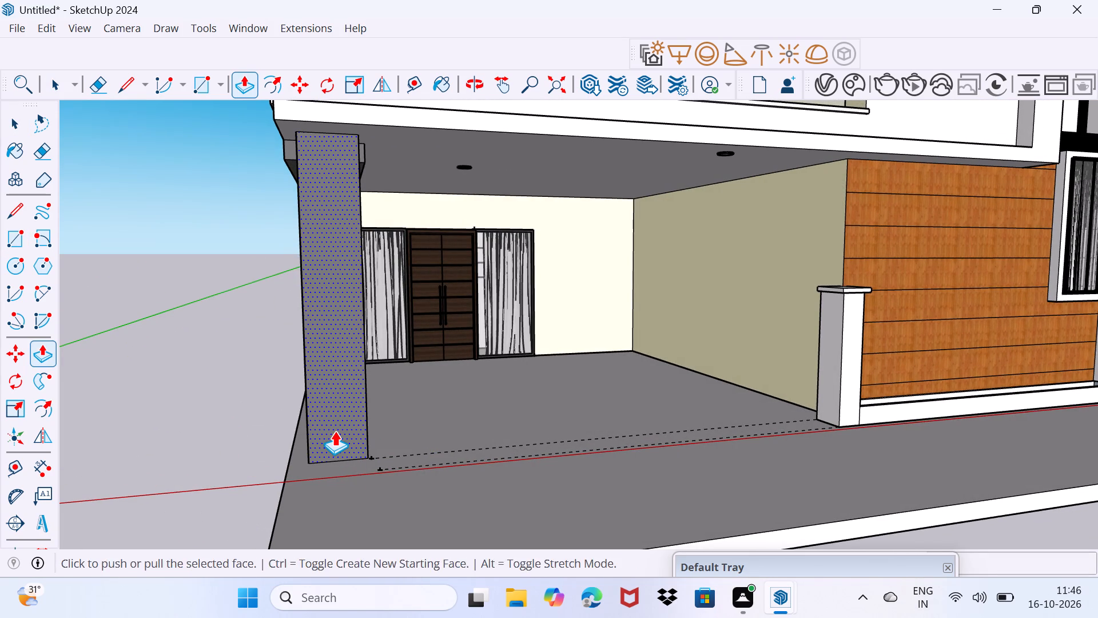
pyautogui.click(335, 431)
pyautogui.click(336, 424)
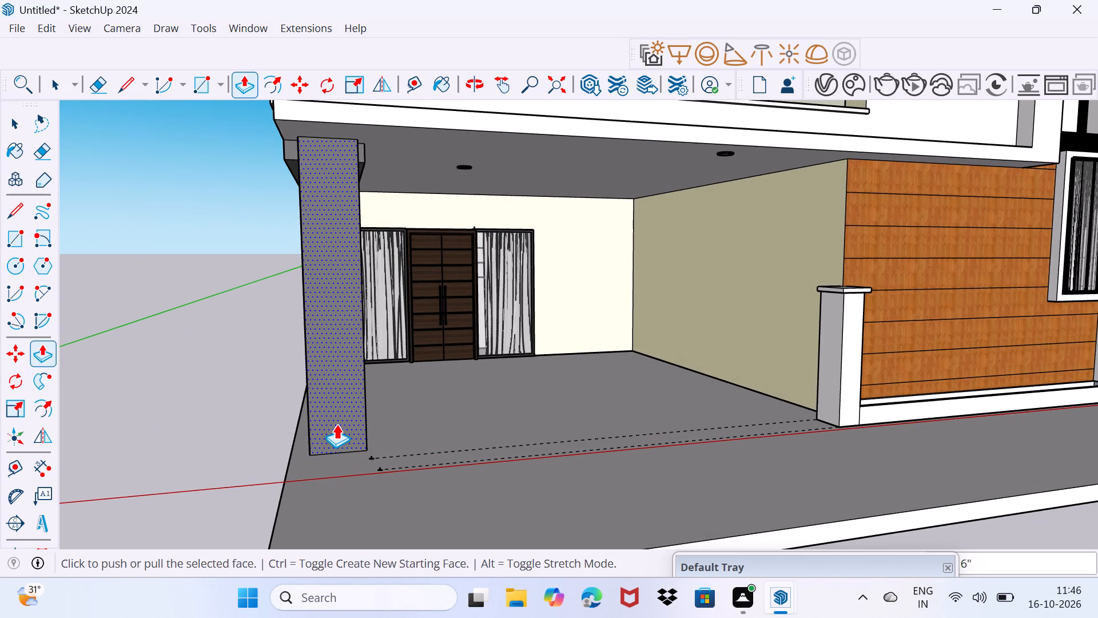
pyautogui.press('space')
pyautogui.moveTo(367, 472); pyautogui.dragTo(377, 447)
# Draw a rectangle about 1' 3" deep on the porch floor between the two guide lines, near the large pillar.
pyautogui.moveTo(377, 441); pyautogui.dragTo(387, 494, button='middle')
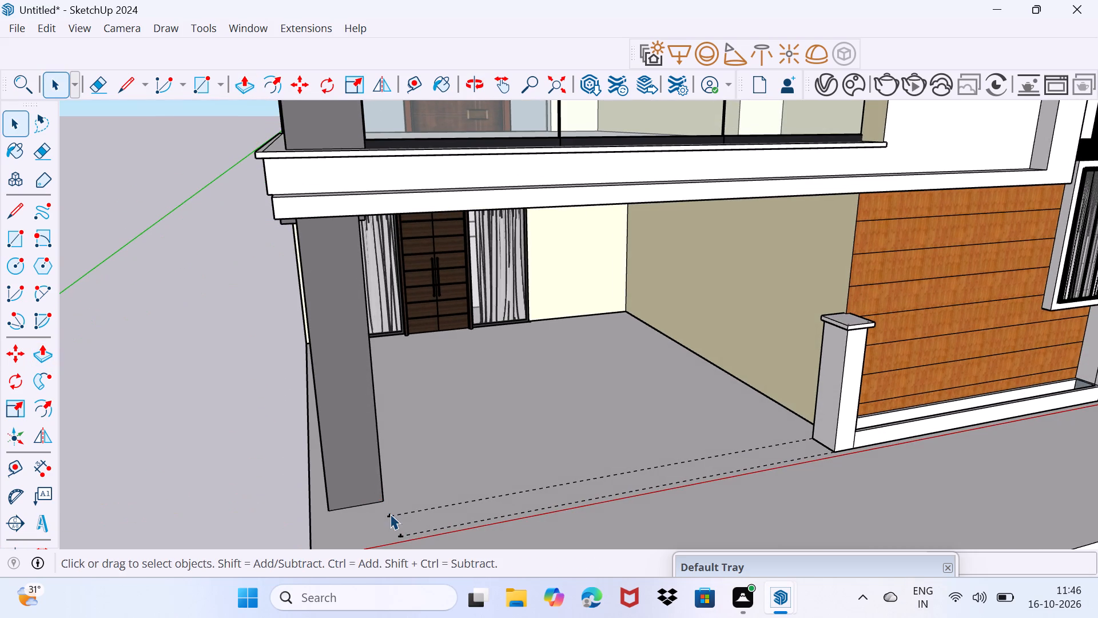
pyautogui.moveTo(390, 514); pyautogui.dragTo(369, 481, button='middle')
pyautogui.scroll(5, 389, 490)
pyautogui.press('r')
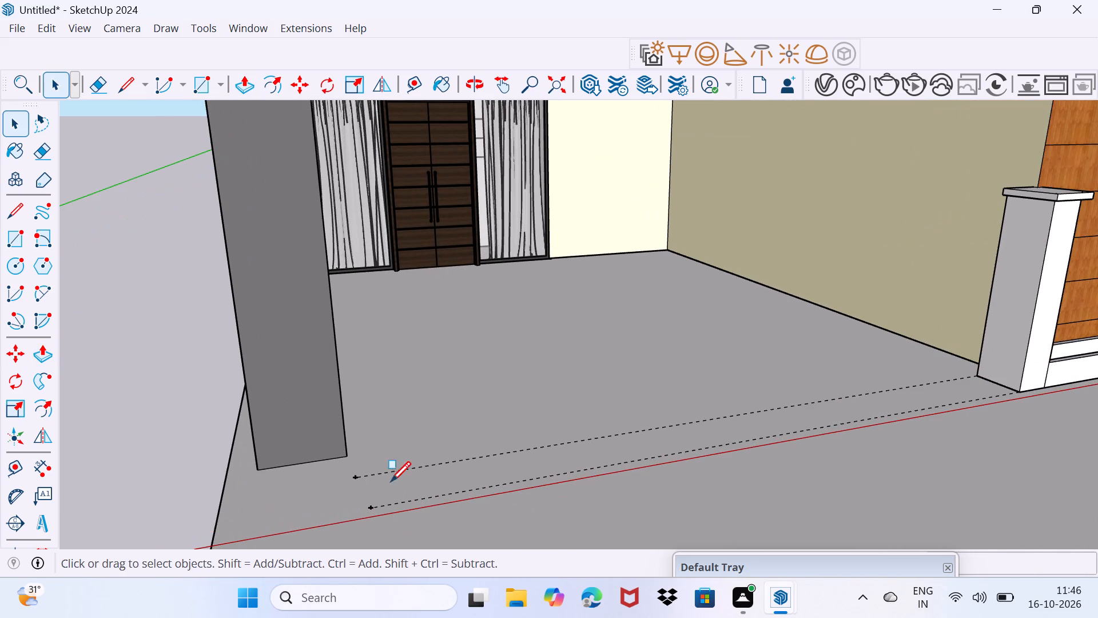
pyautogui.click(427, 466)
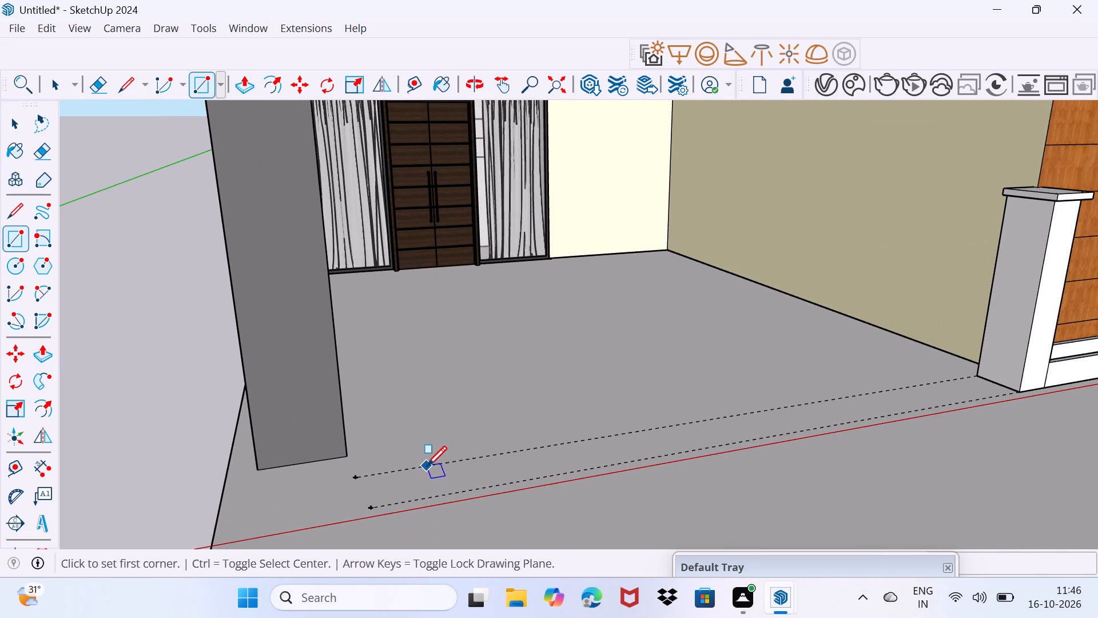
pyautogui.click(533, 479)
# Extrude the floor rectangle upward 5' into a block.
pyautogui.press('space')
pyautogui.click(492, 469)
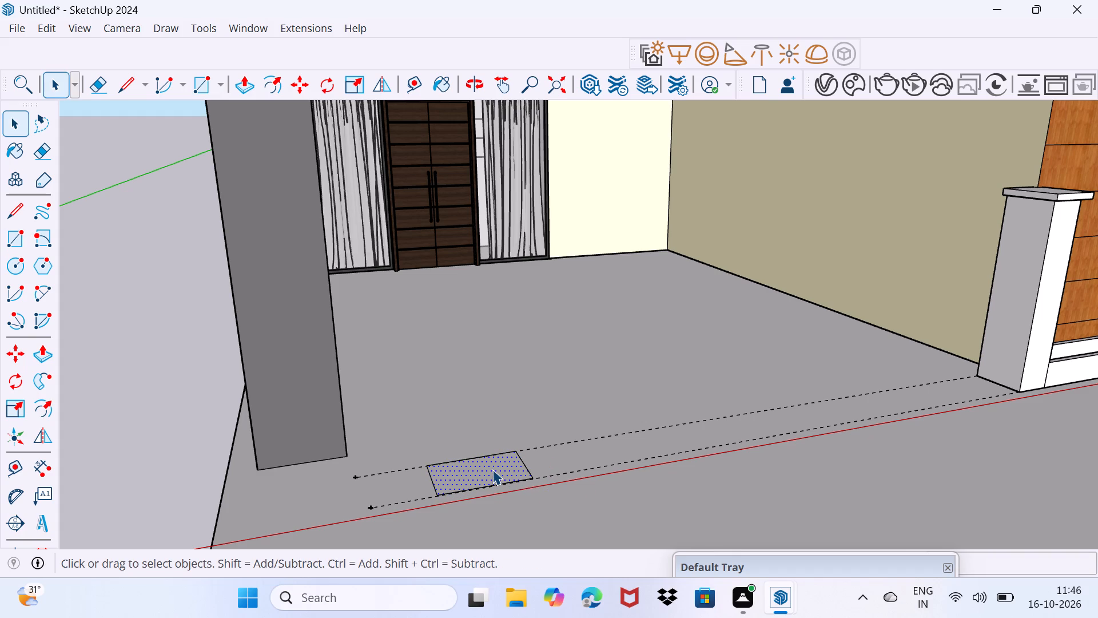
pyautogui.press('p')
pyautogui.click(492, 469)
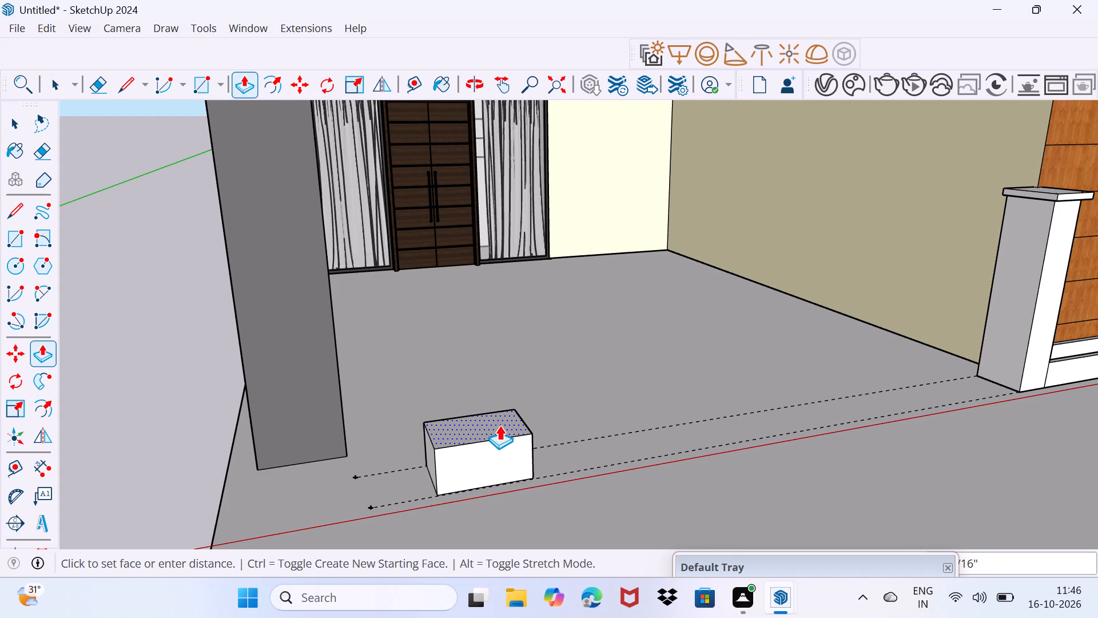
pyautogui.write("5'")
pyautogui.press('Return')
# Extend the block's pillar-side end face past the front of the large pillar to the floor slab's outer edge, forming a low wall.
pyautogui.scroll(-5, 492, 426)
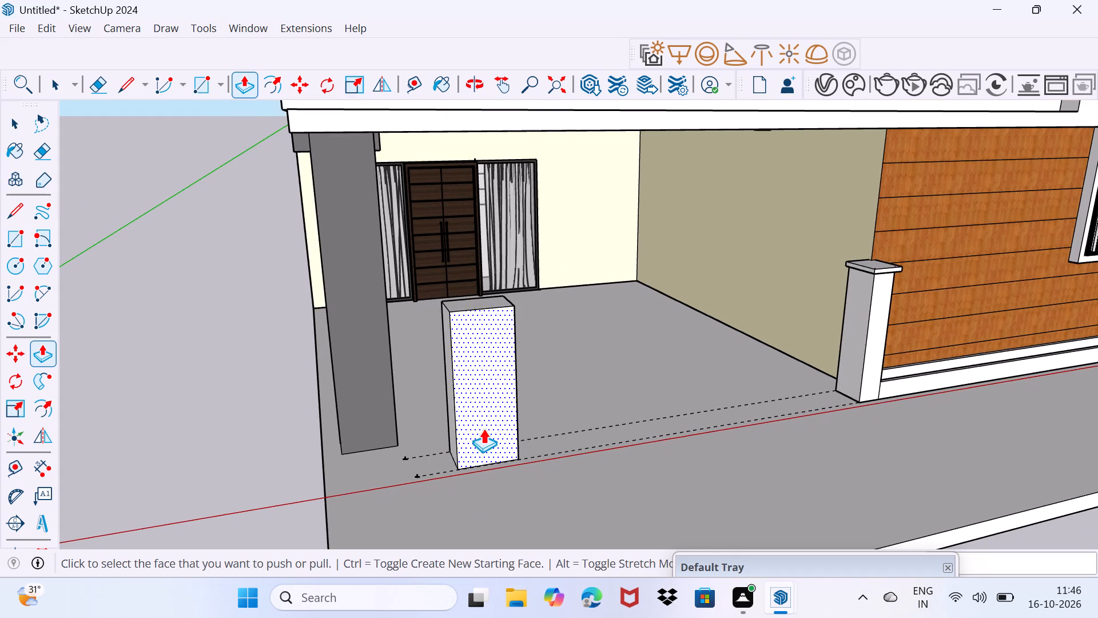
pyautogui.moveTo(440, 452); pyautogui.dragTo(532, 439, button='middle')
pyautogui.click(529, 446)
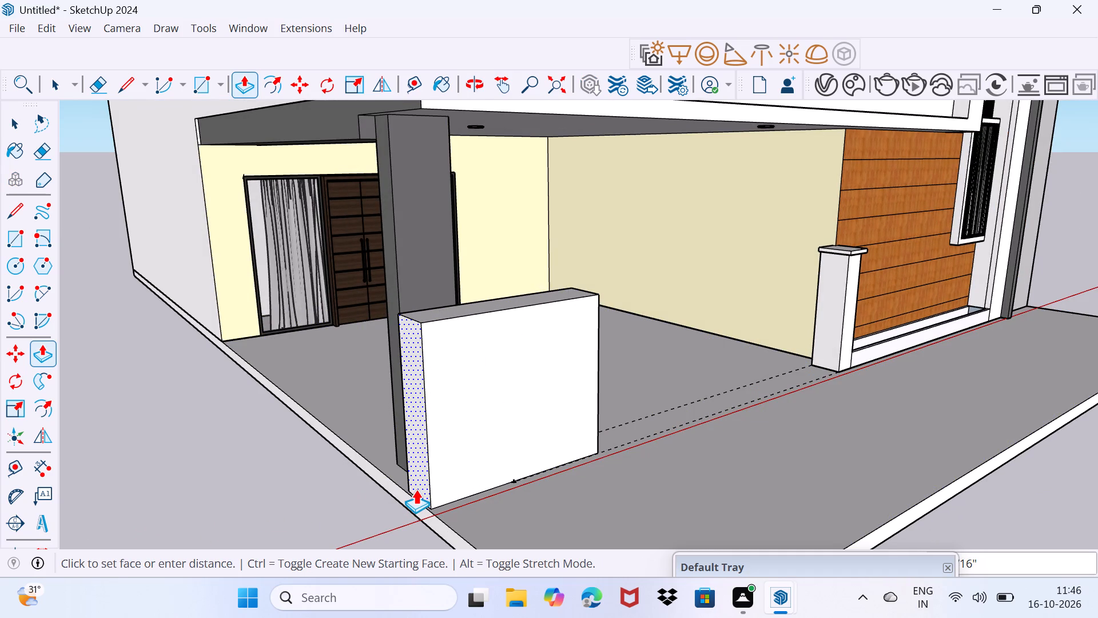
pyautogui.click(412, 507)
# Copy the low wall's outer rear vertical edge a short way inward along the rear face, next to the large pillar.
pyautogui.moveTo(406, 496); pyautogui.dragTo(597, 498, button='middle')
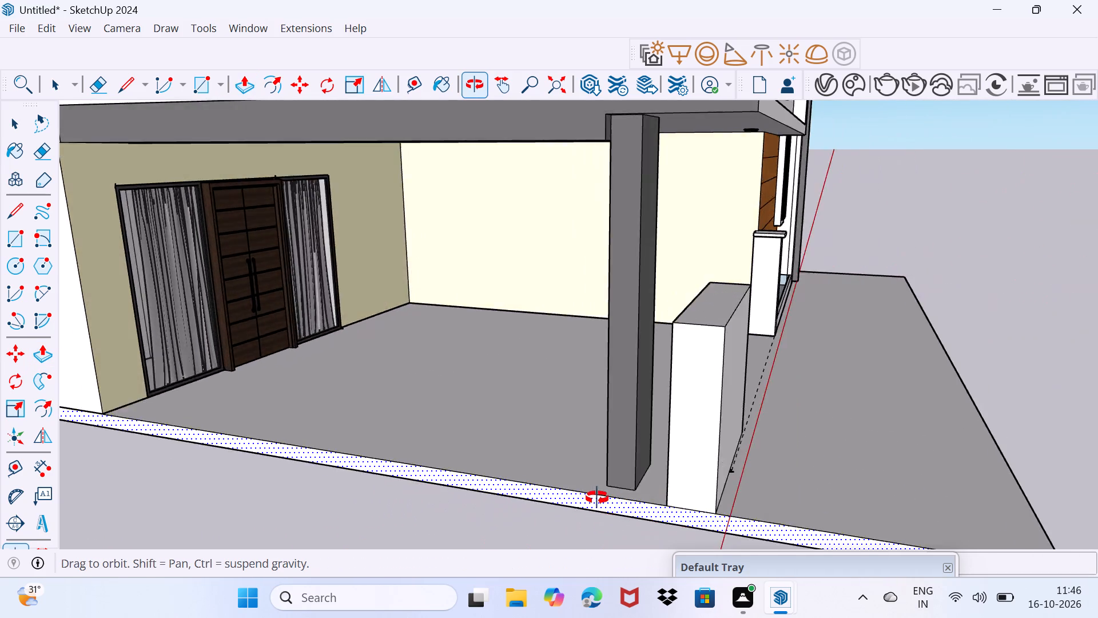
pyautogui.moveTo(597, 498); pyautogui.dragTo(769, 514, button='middle')
pyautogui.scroll(3, 900, 386)
pyautogui.moveTo(877, 419); pyautogui.dragTo(950, 415, button='middle')
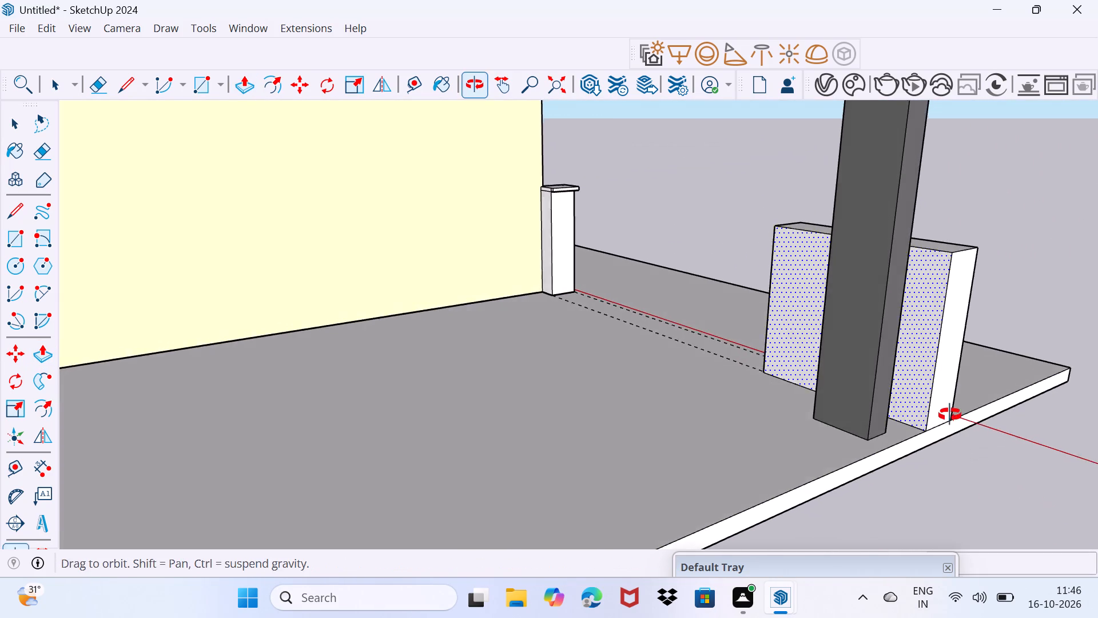
pyautogui.moveTo(950, 415); pyautogui.dragTo(950, 415, button='middle')
pyautogui.press('space')
pyautogui.click(930, 405)
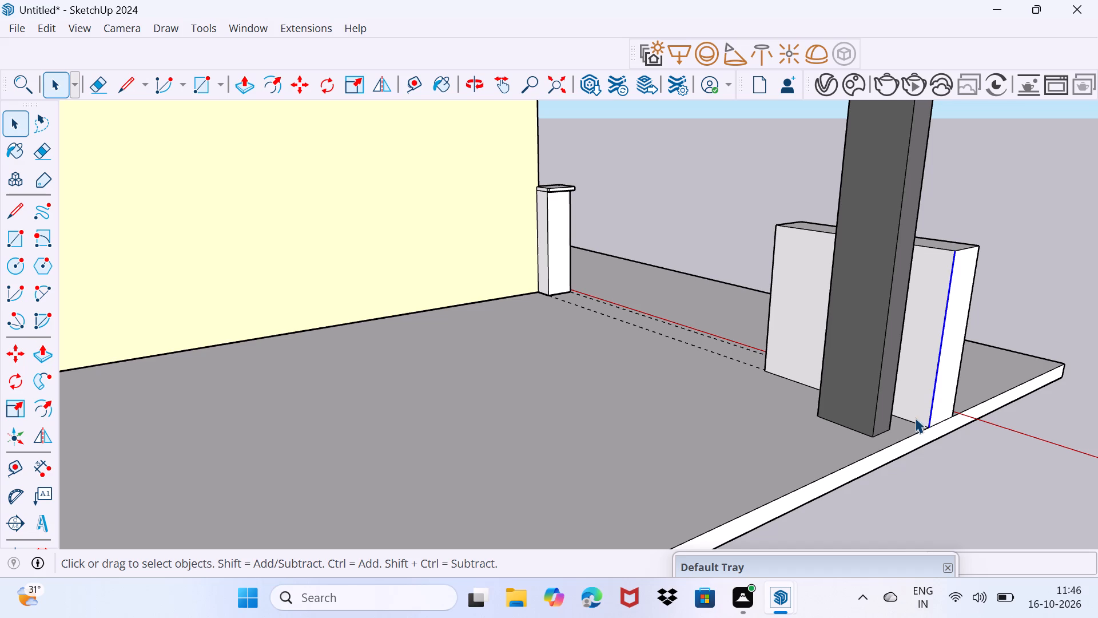
pyautogui.press('m')
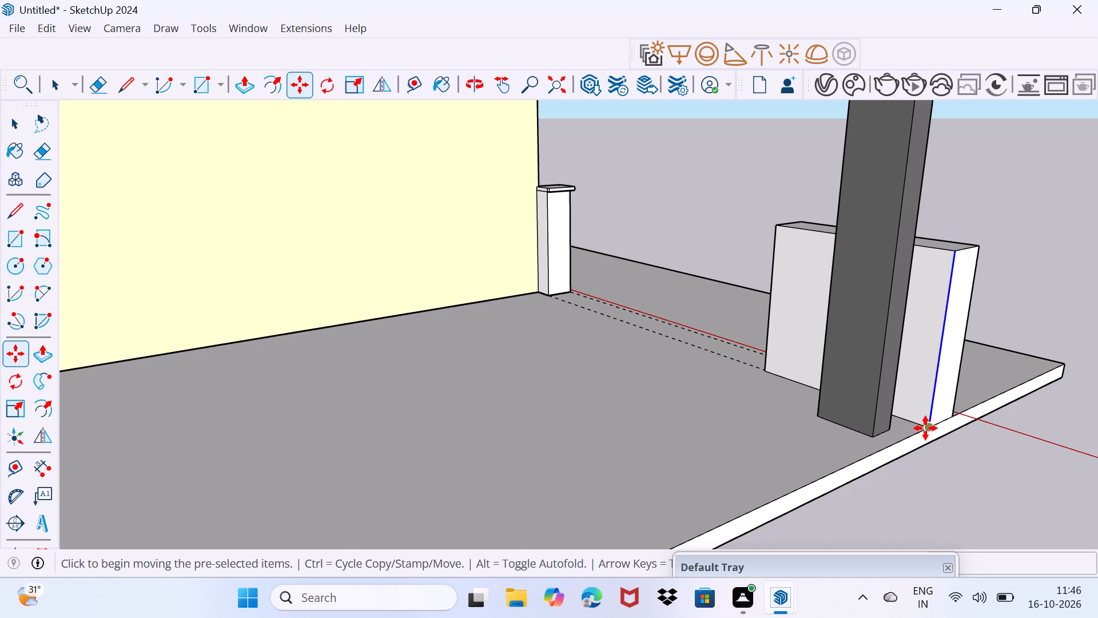
pyautogui.click(926, 425)
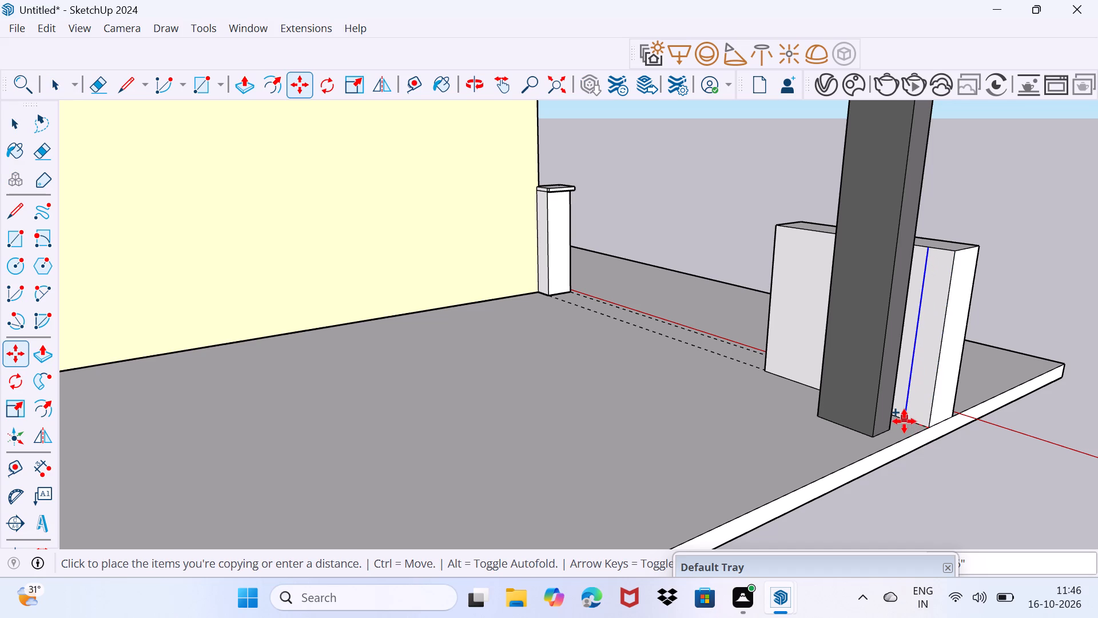
pyautogui.click(904, 421)
pyautogui.press('space')
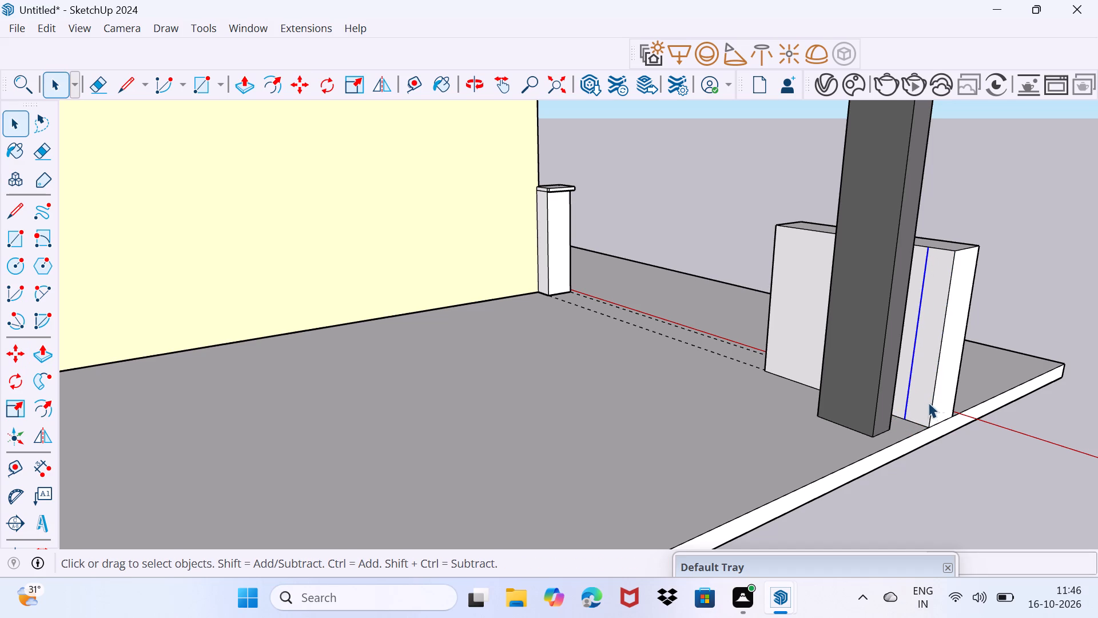
# Push/Pull the narrow strip on the low wall's rear face backward along the outer side of the large pillar.
pyautogui.click(924, 403)
pyautogui.press('p')
pyautogui.click(924, 403)
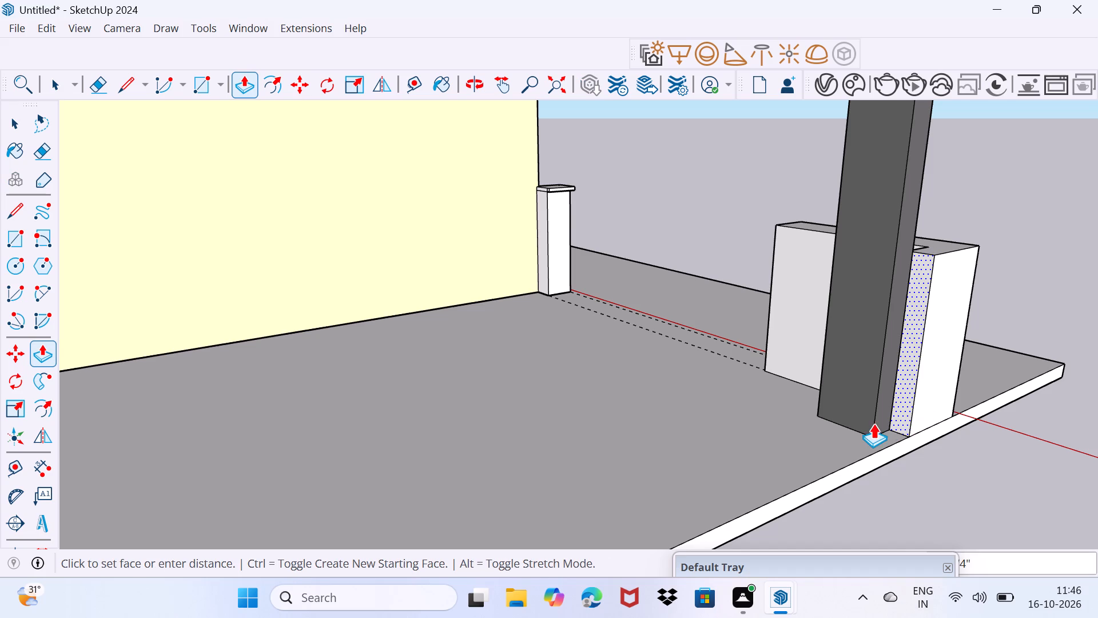
pyautogui.click(838, 430)
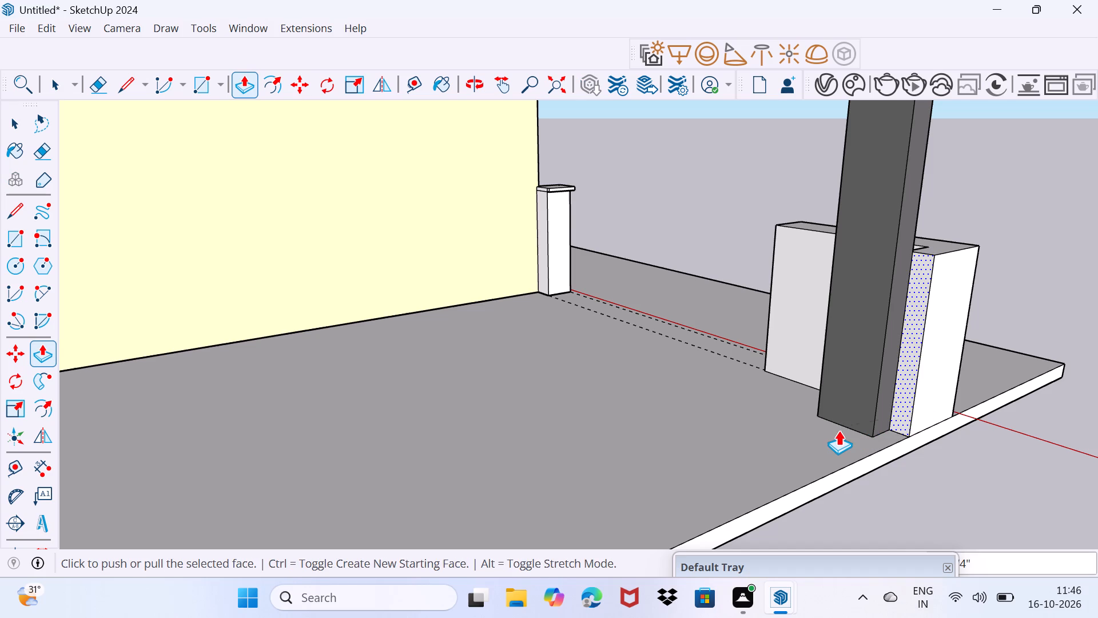
pyautogui.moveTo(904, 428); pyautogui.dragTo(864, 434, button='middle')
pyautogui.press('space')
pyautogui.moveTo(862, 434); pyautogui.dragTo(873, 406)
# Erase the two guide lines across the porch opening.
pyautogui.moveTo(902, 387); pyautogui.dragTo(863, 411, button='middle')
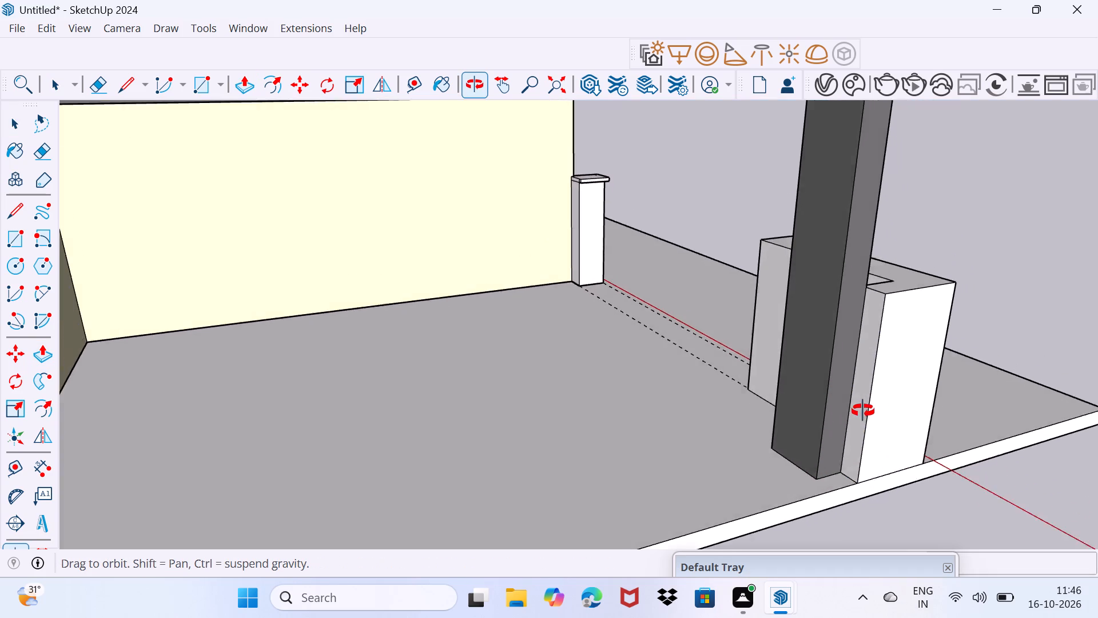
pyautogui.moveTo(863, 411); pyautogui.dragTo(455, 422, button='middle')
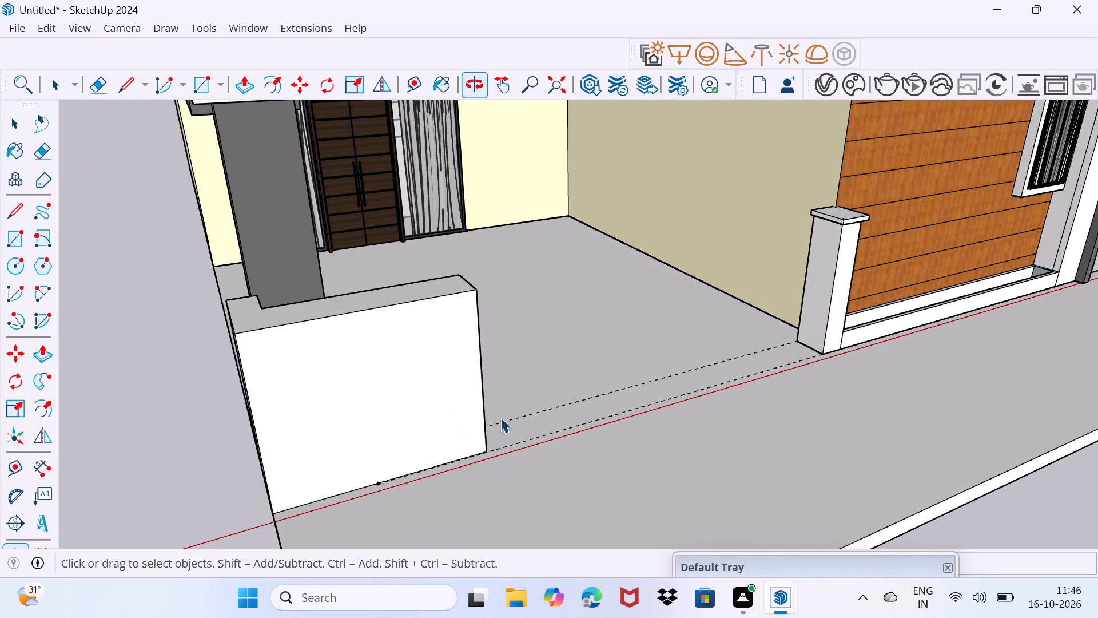
pyautogui.press('e')
pyautogui.moveTo(624, 377); pyautogui.dragTo(657, 438)
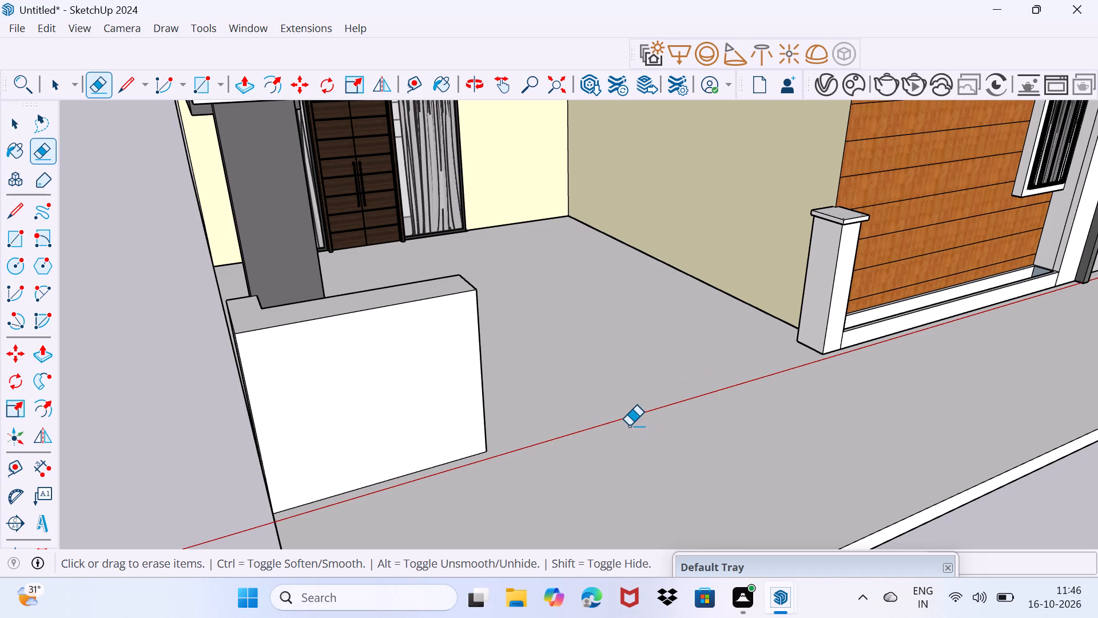
pyautogui.press('space')
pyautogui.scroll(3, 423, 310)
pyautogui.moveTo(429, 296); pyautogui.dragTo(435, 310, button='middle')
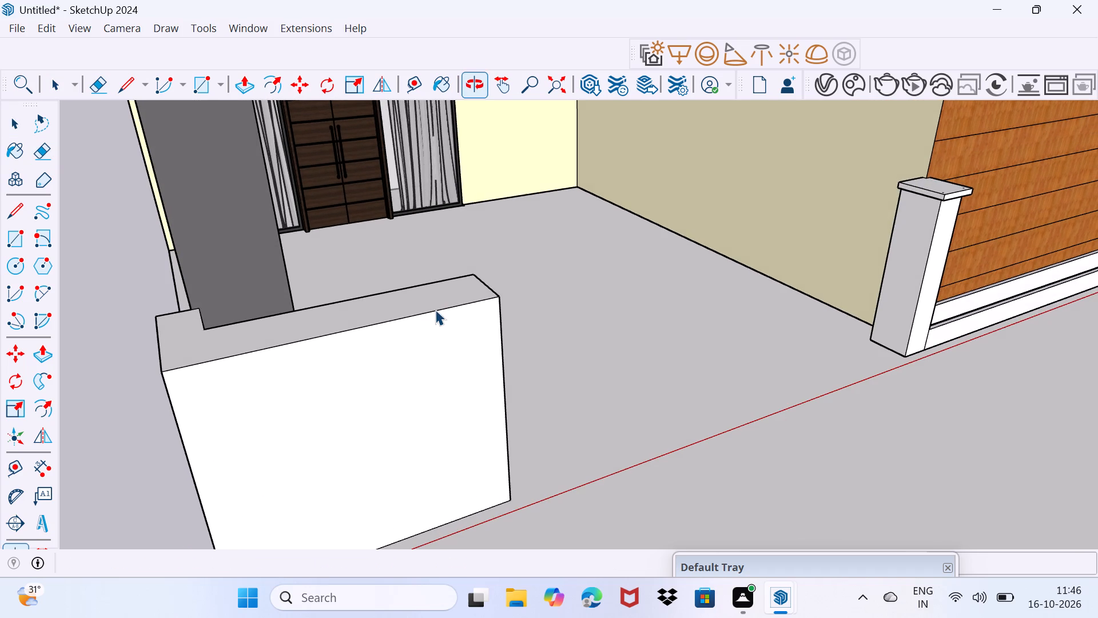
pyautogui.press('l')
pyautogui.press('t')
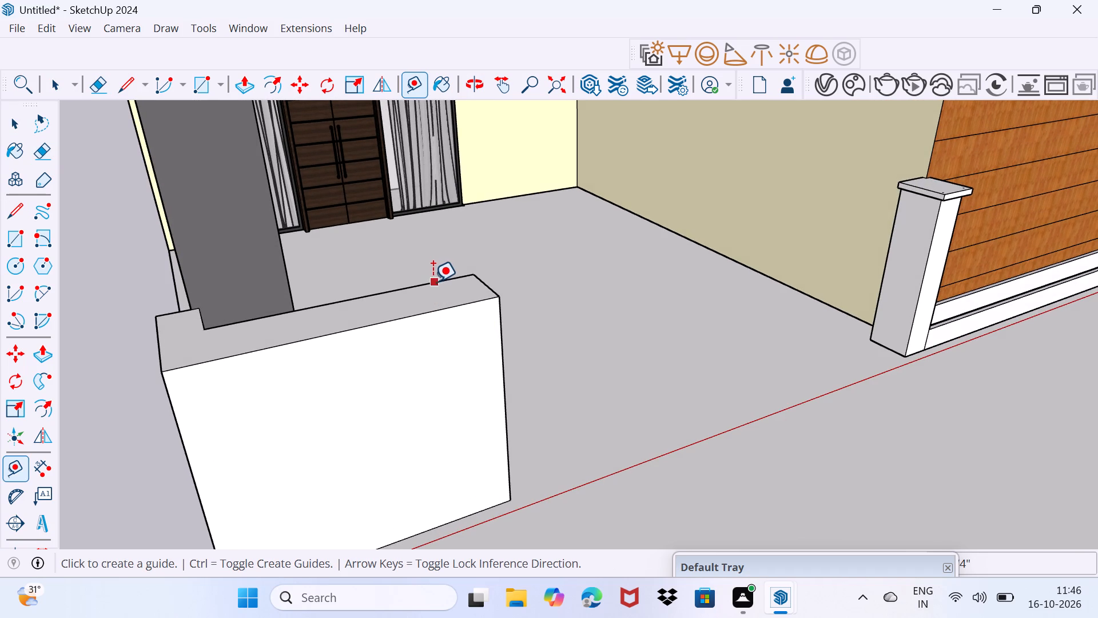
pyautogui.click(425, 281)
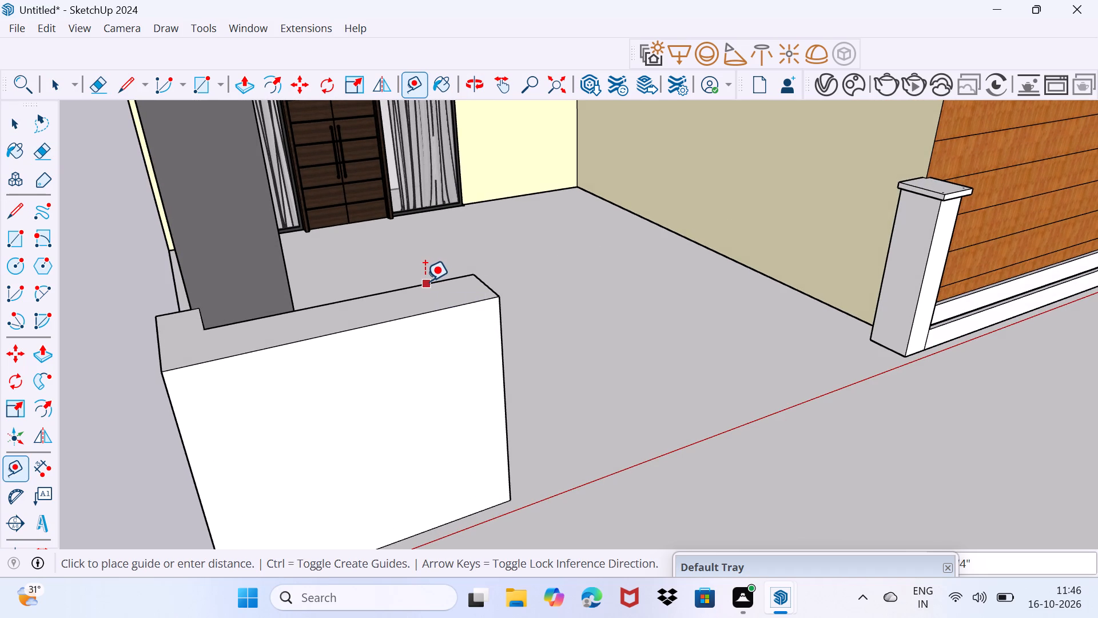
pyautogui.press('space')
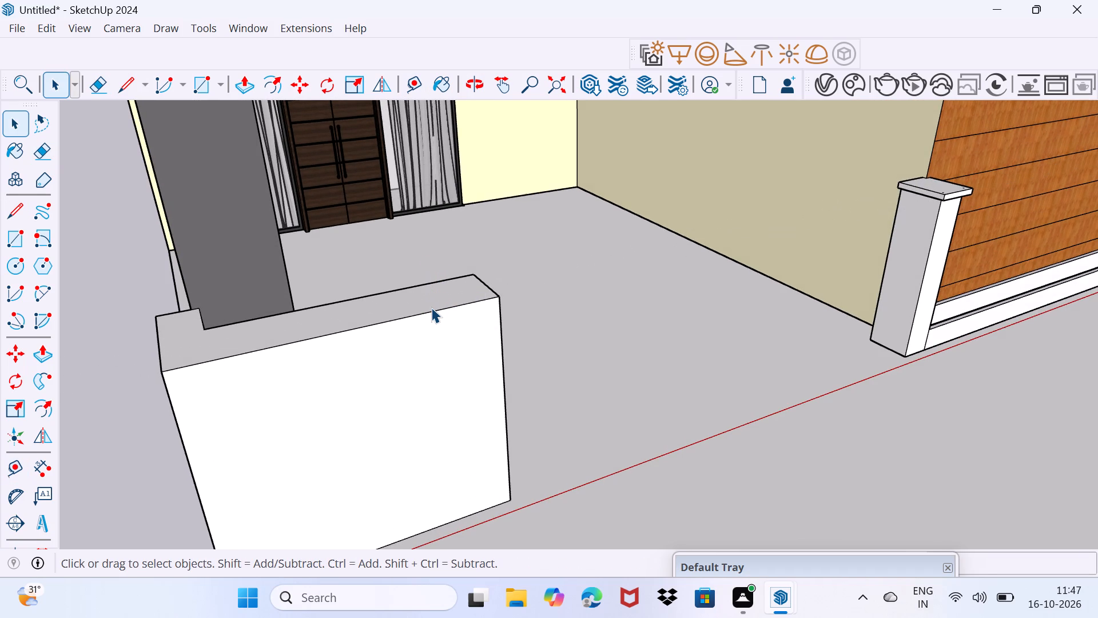
# Copy the low wall's opening-side top edge a short way inward along its top face, marking off a near-square end section.
pyautogui.click(488, 286)
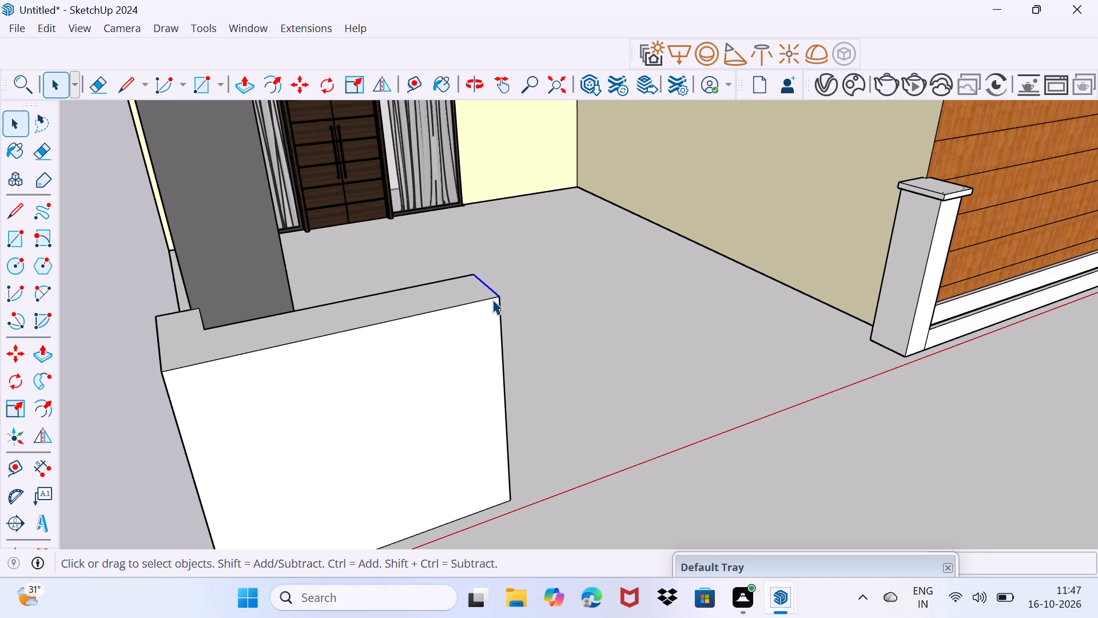
pyautogui.press('m')
pyautogui.click(496, 302)
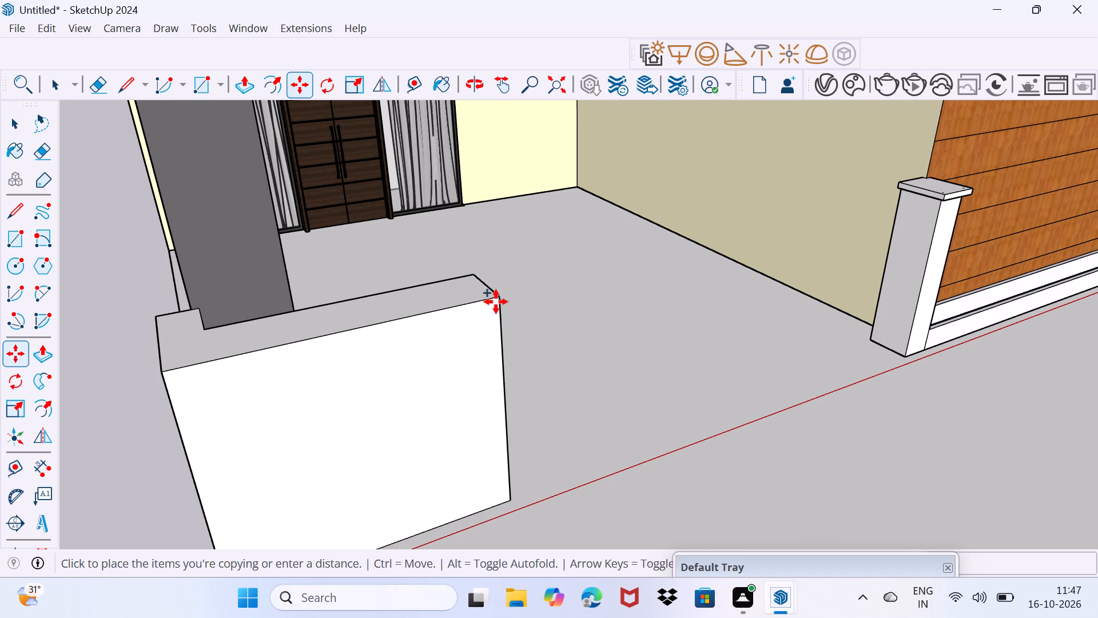
pyautogui.click(449, 314)
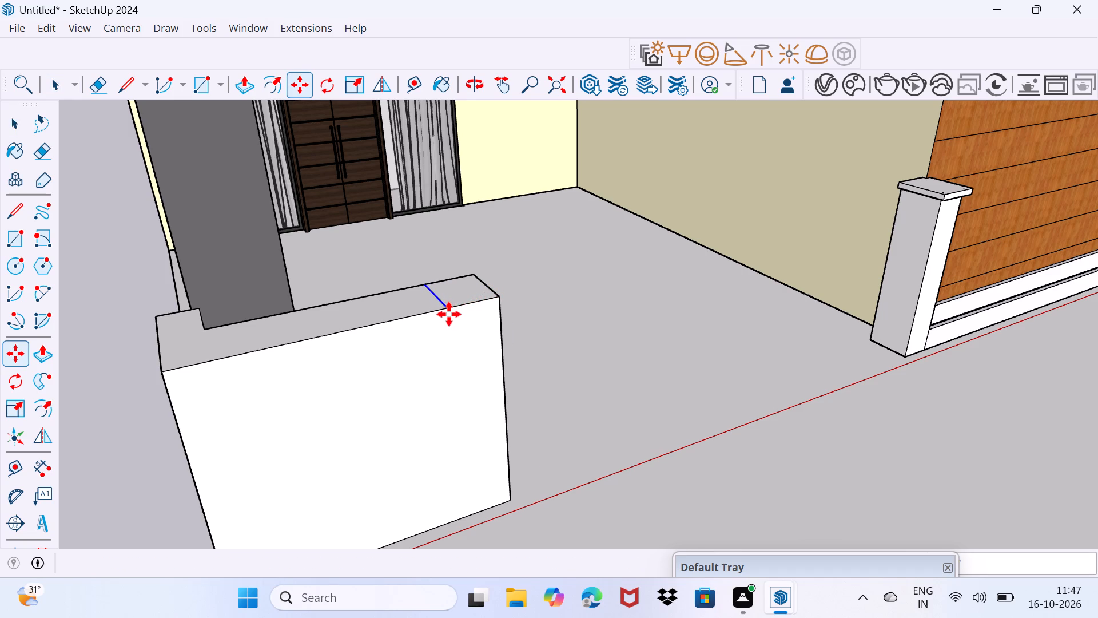
pyautogui.press('space')
# Push/Pull the marked end section of the low wall's top upward to form a short raised post.
pyautogui.click(451, 295)
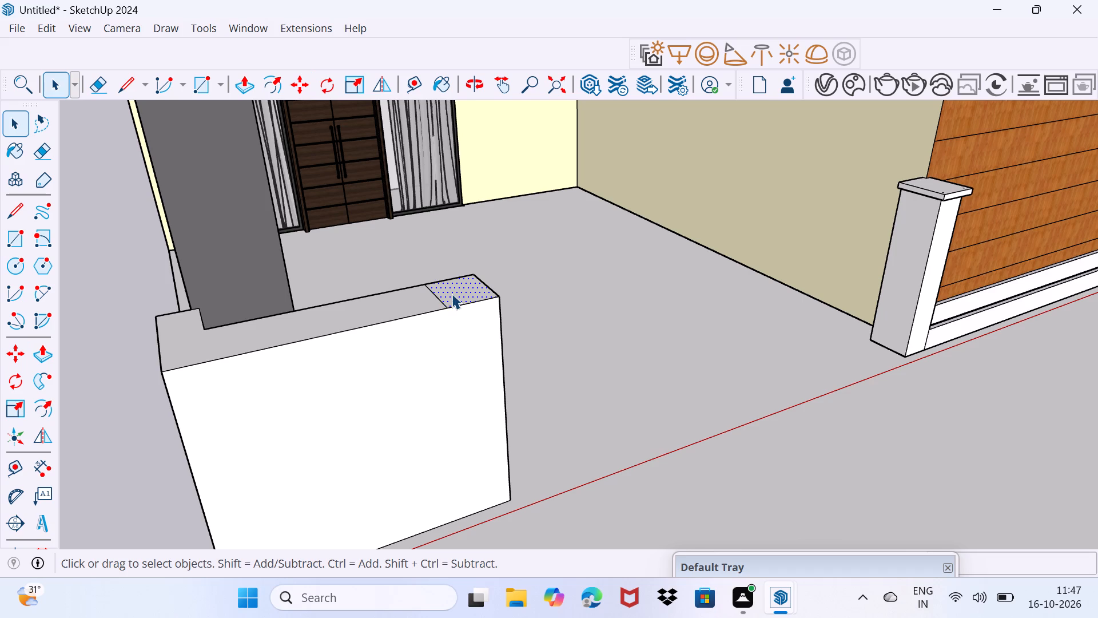
pyautogui.press('p')
pyautogui.click(452, 294)
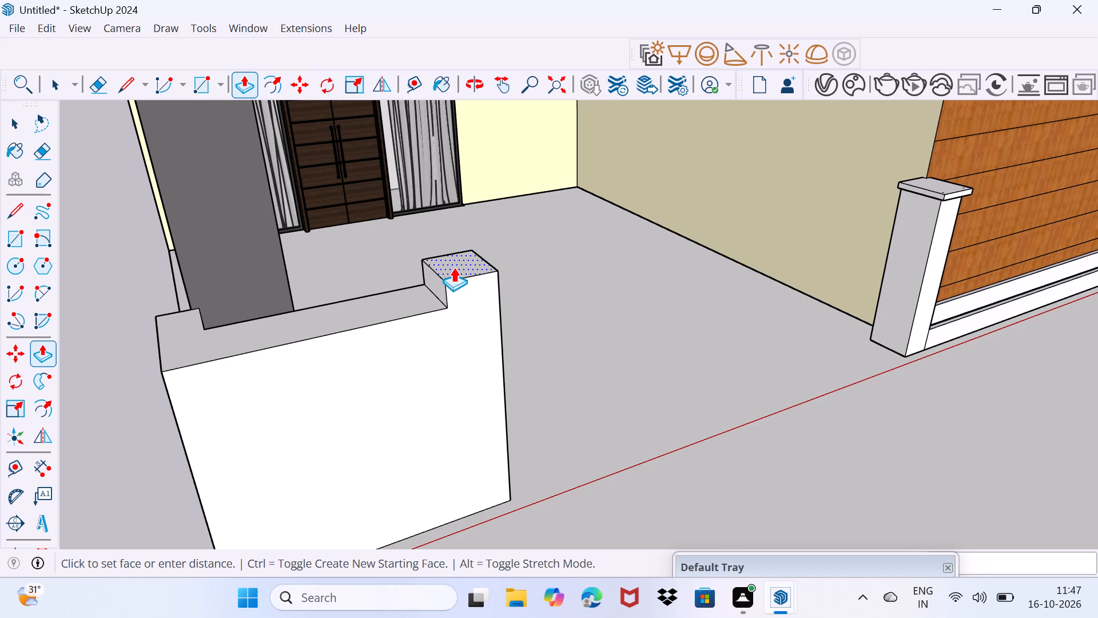
pyautogui.click(453, 269)
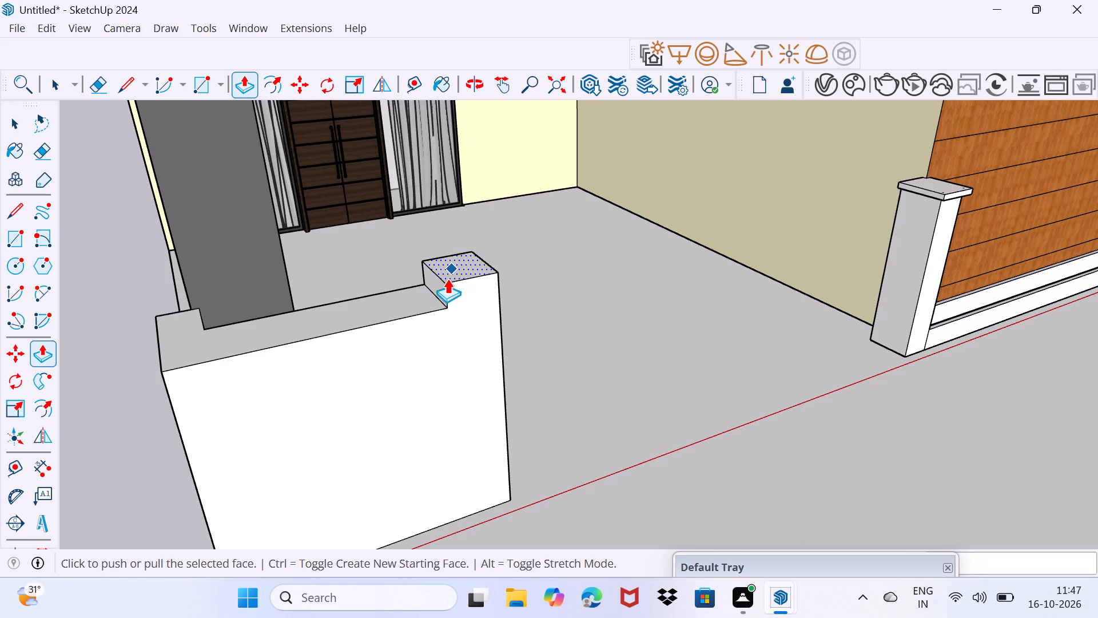
pyautogui.press('space')
# Push/Pull the raised post's top face up slightly from a new starting face to form a thin cap slab.
pyautogui.scroll(4, 447, 302)
pyautogui.moveTo(435, 319); pyautogui.dragTo(405, 291, button='middle')
pyautogui.scroll(-3, 449, 261)
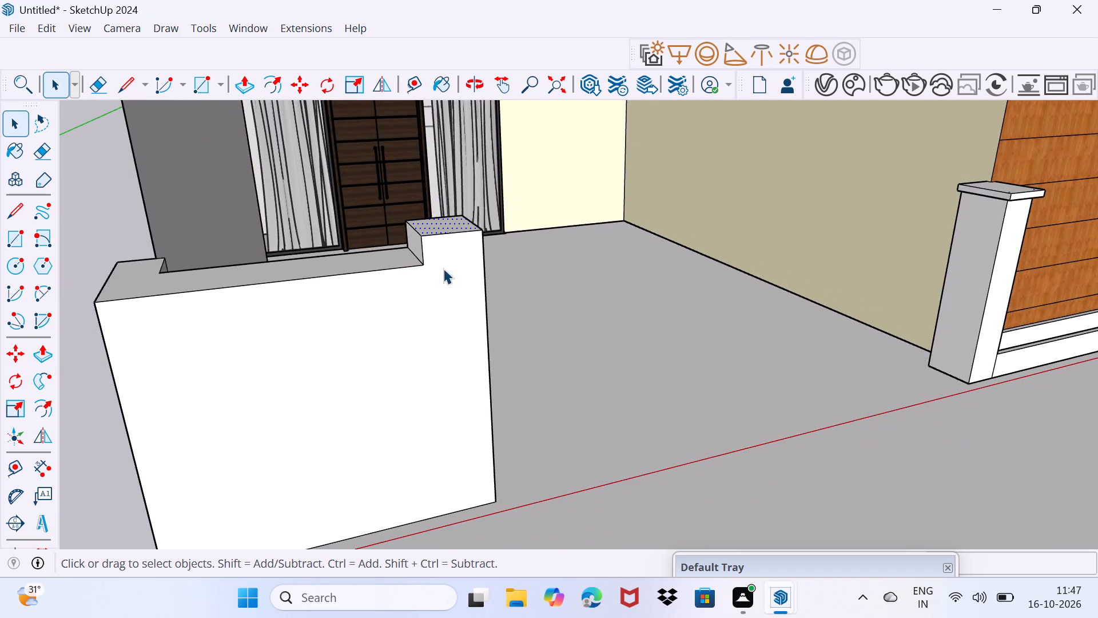
pyautogui.moveTo(443, 268); pyautogui.dragTo(421, 292, button='middle')
pyautogui.press('space')
pyautogui.moveTo(412, 298); pyautogui.dragTo(473, 248)
pyautogui.click(429, 247)
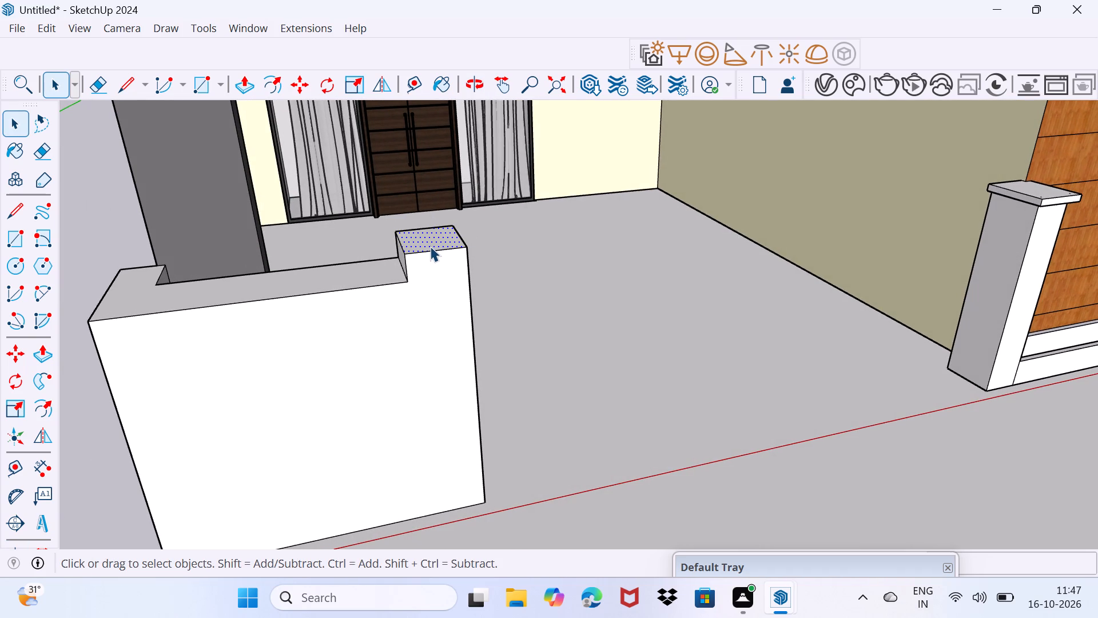
pyautogui.press('p')
pyautogui.click(430, 246)
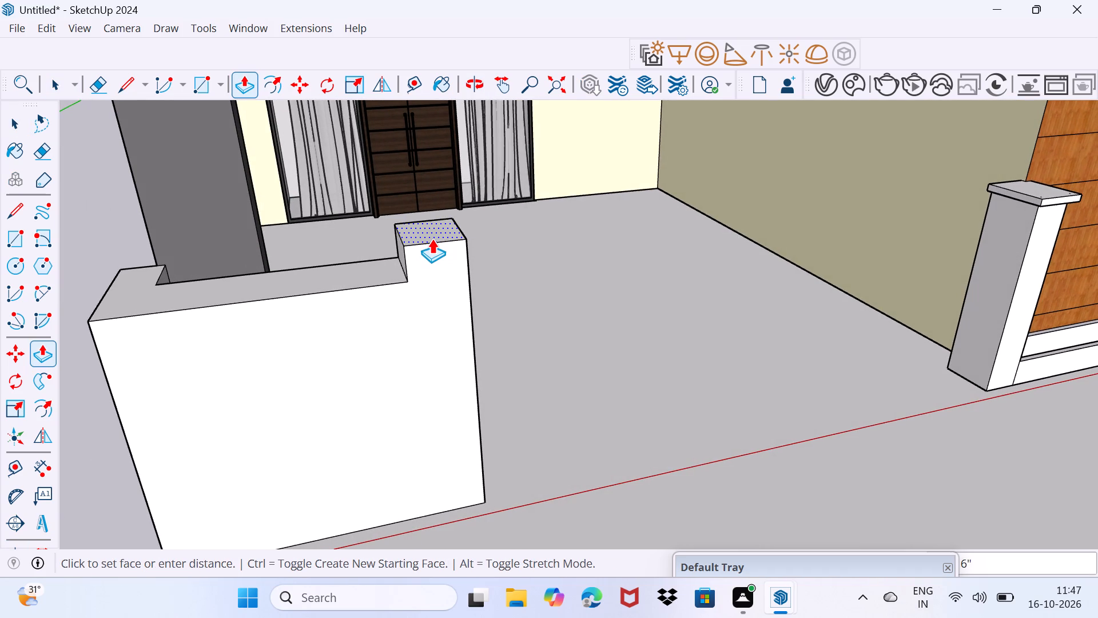
pyautogui.click(432, 236)
pyautogui.press('space')
# Push/Pull the cap slab's front and pillar-side faces outward 2" to overhang the post.
pyautogui.scroll(3, 425, 241)
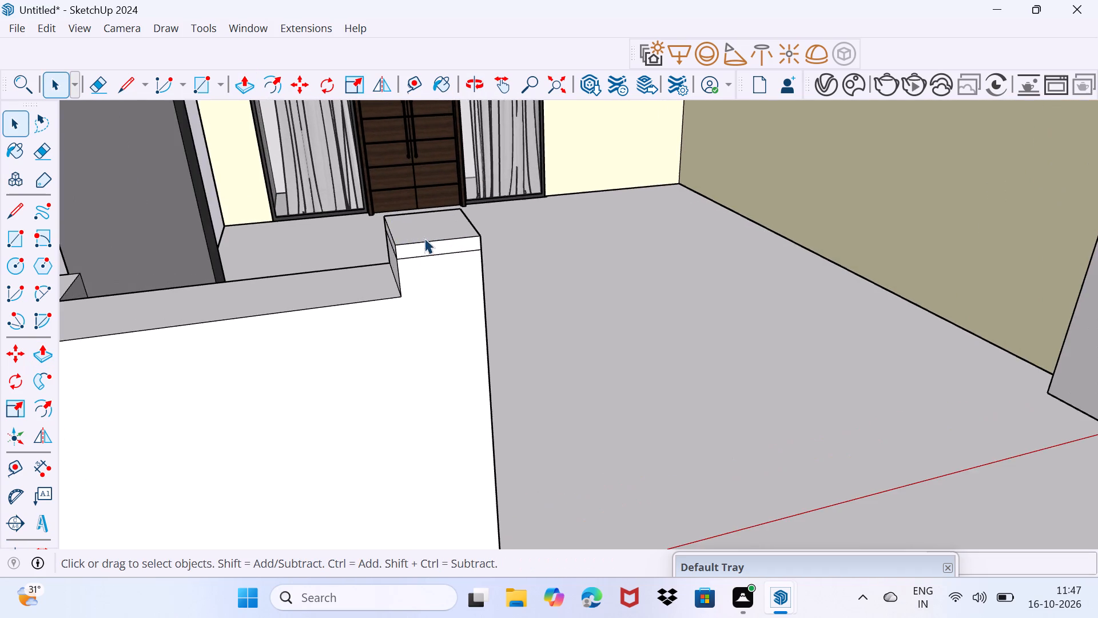
pyautogui.moveTo(421, 244); pyautogui.dragTo(502, 245, button='middle')
pyautogui.scroll(3, 468, 260)
pyautogui.click(462, 261)
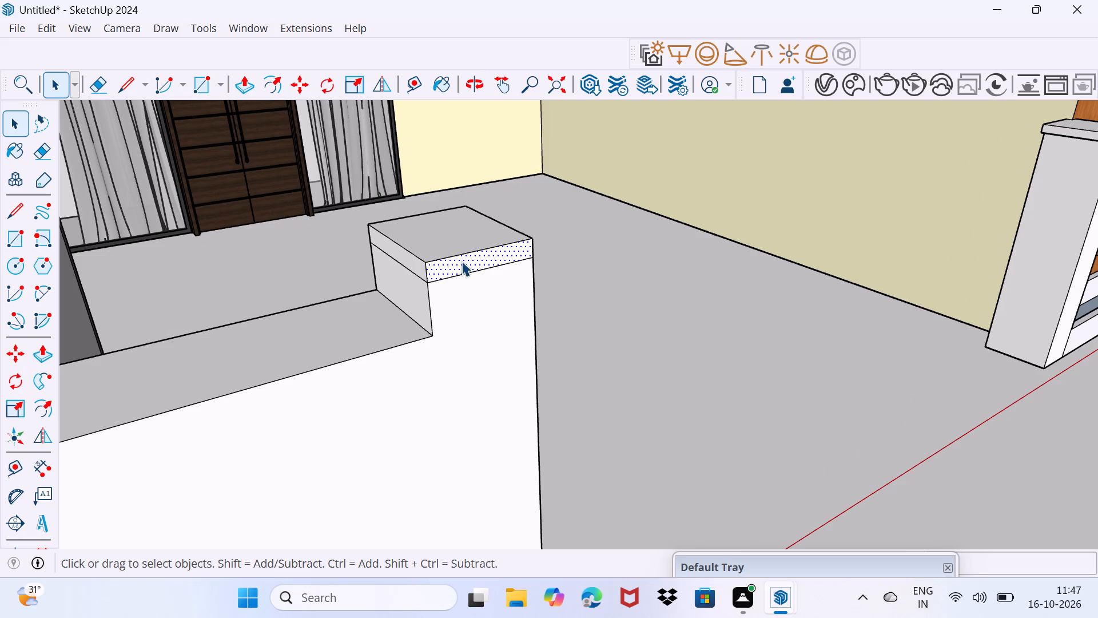
pyautogui.press('p')
pyautogui.click(462, 261)
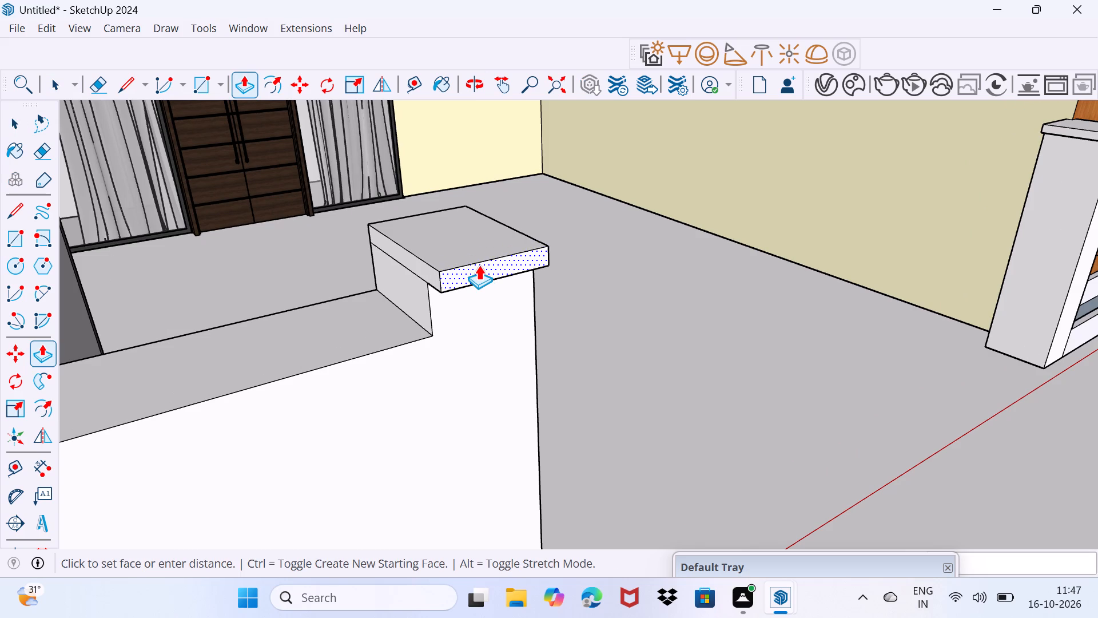
pyautogui.press('2')
pyautogui.hotkey('shift', '"')
pyautogui.press('Return')
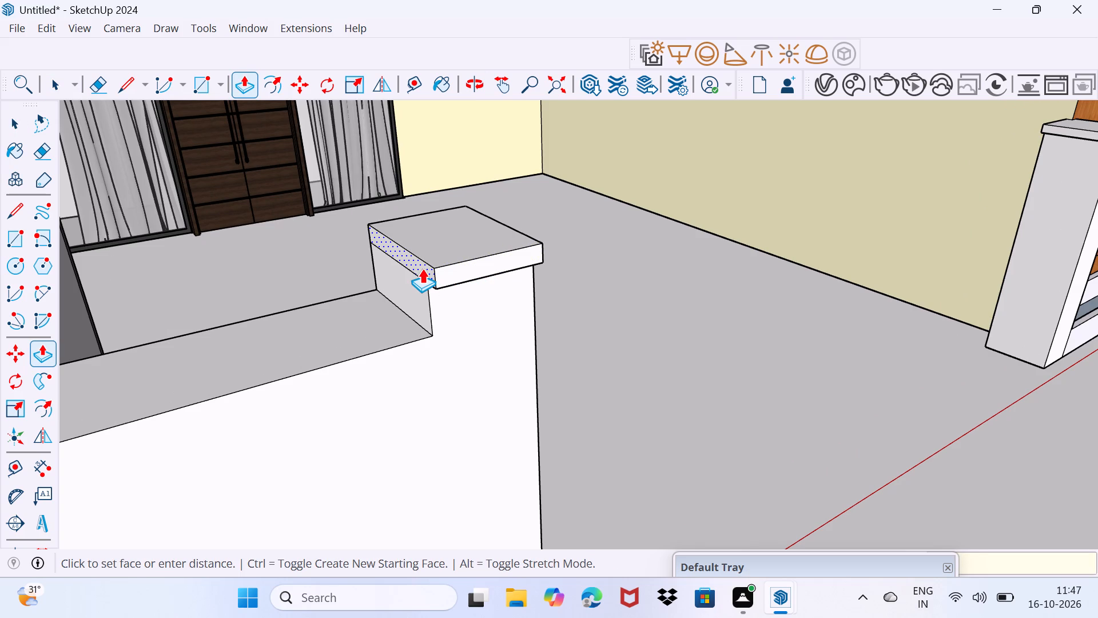
pyautogui.doubleClick(422, 268)
pyautogui.hotkey('ctrl', 'z')
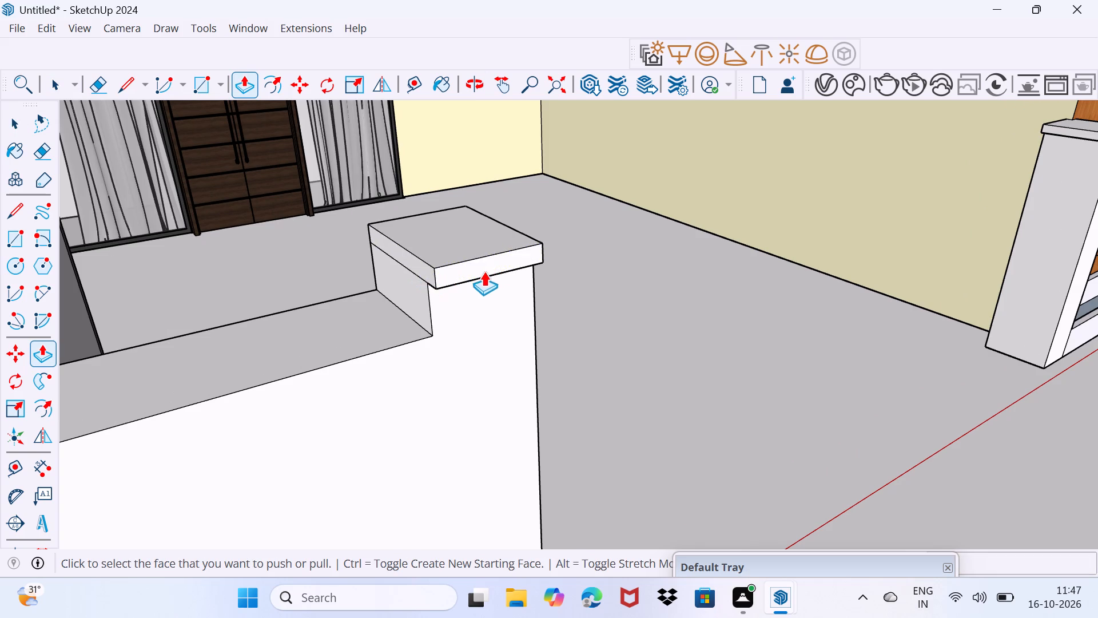
pyautogui.doubleClick(424, 268)
# Extend the cap slab's opening-side and rear faces outward 2" to complete the overhang around the post.
pyautogui.moveTo(538, 270); pyautogui.dragTo(519, 270, button='middle')
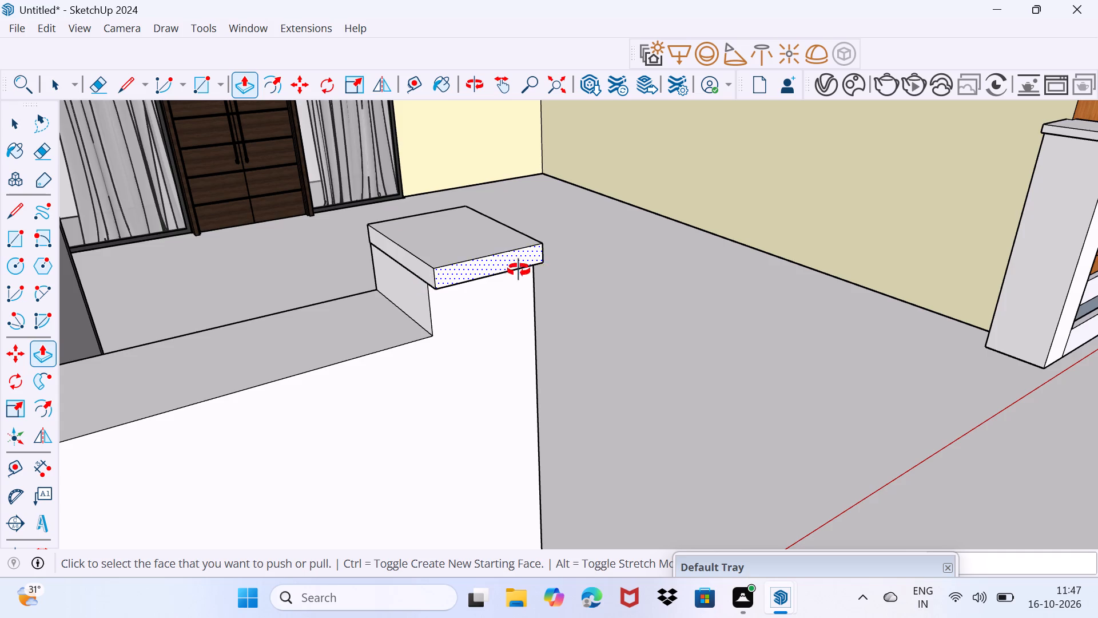
pyautogui.moveTo(519, 270); pyautogui.dragTo(368, 286, button='middle')
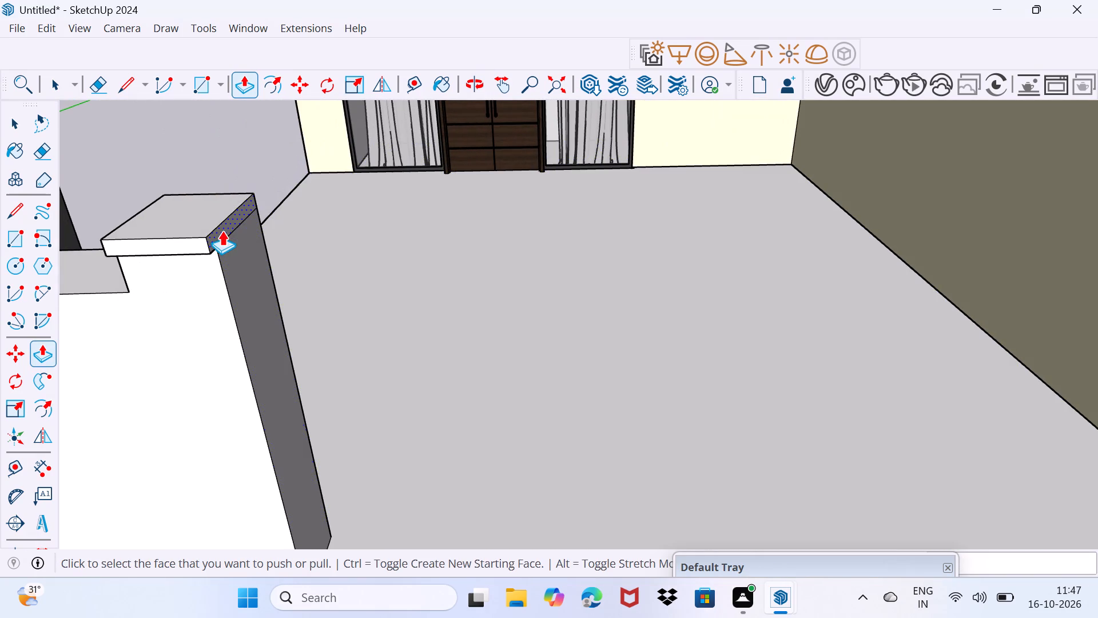
pyautogui.click(229, 228)
pyautogui.press('2')
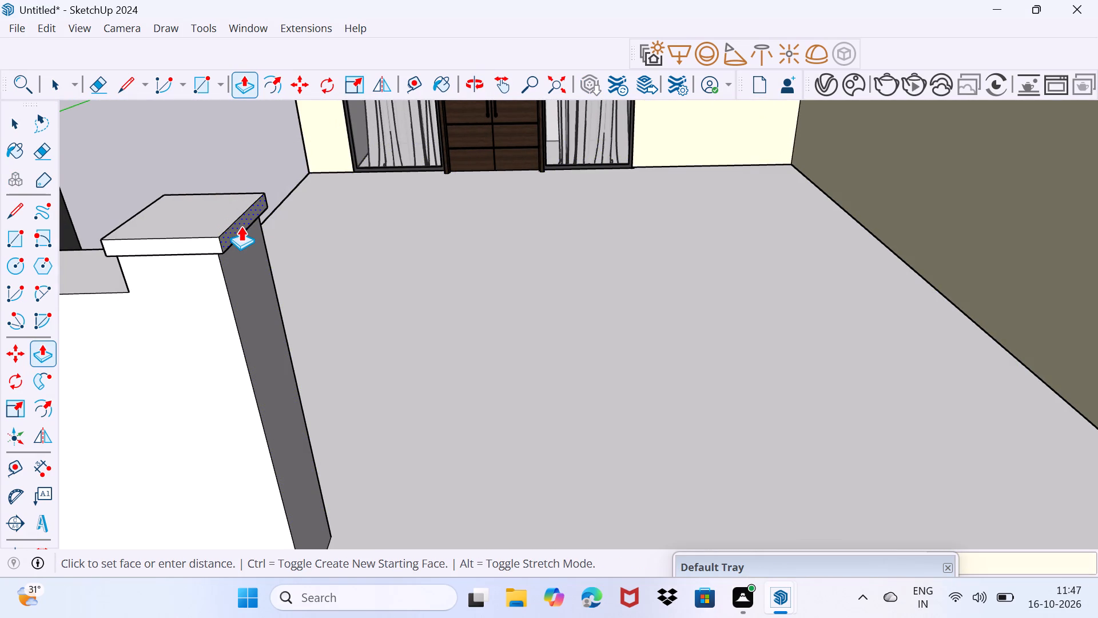
pyautogui.hotkey('shift', '"')
pyautogui.press('Return')
pyautogui.moveTo(222, 242); pyautogui.dragTo(596, 187, button='middle')
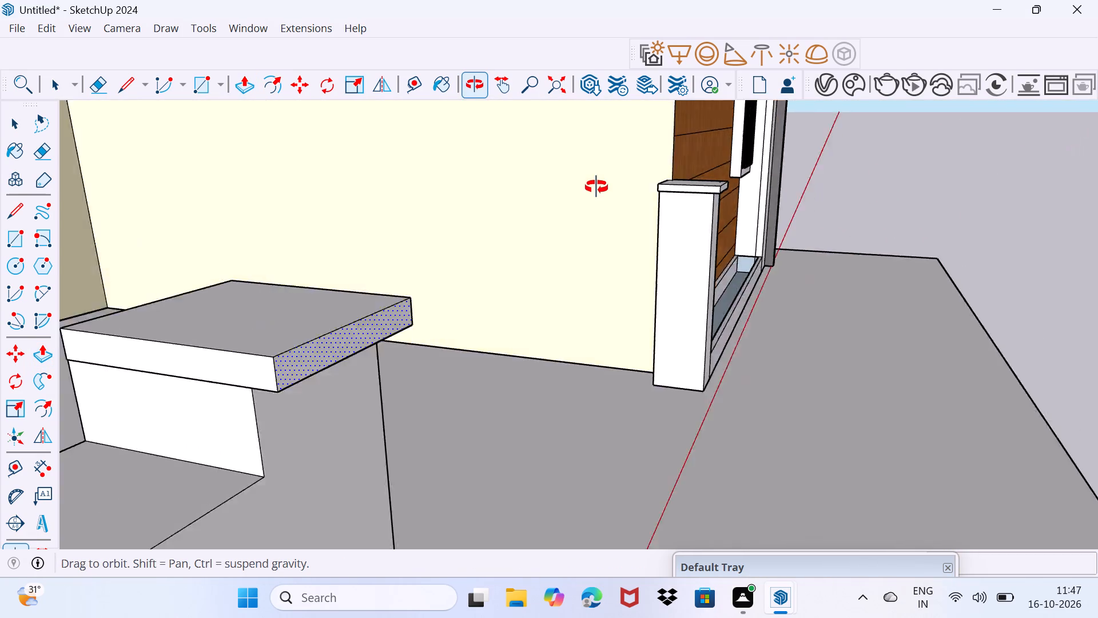
pyautogui.moveTo(596, 187); pyautogui.dragTo(600, 189, button='middle')
pyautogui.click(360, 392)
pyautogui.click(358, 392)
pyautogui.moveTo(291, 409); pyautogui.dragTo(313, 409, button='middle')
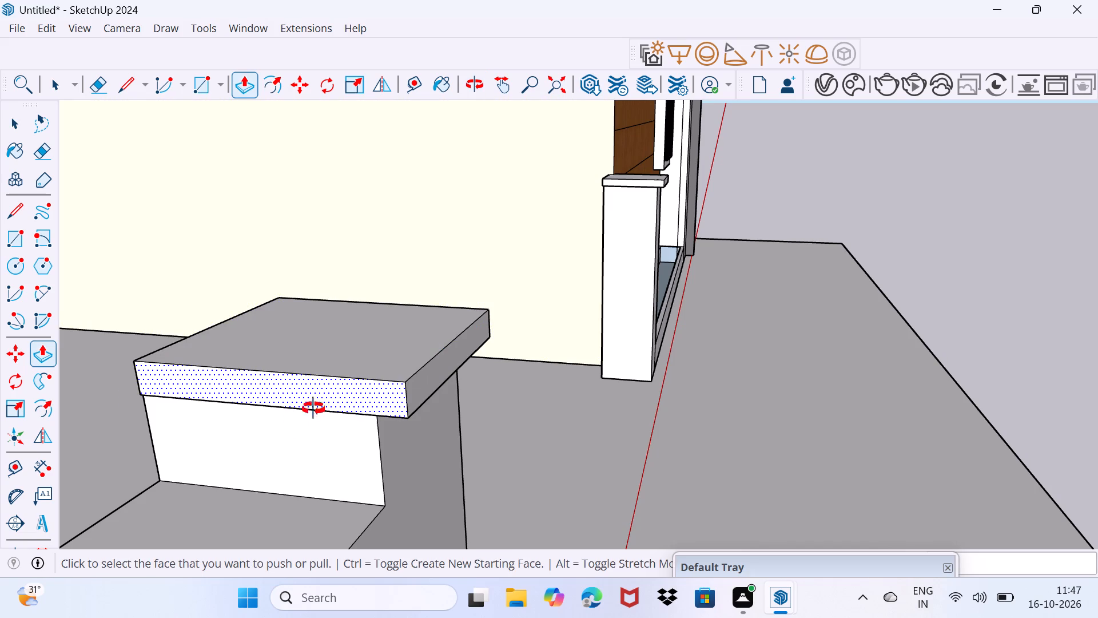
pyautogui.moveTo(313, 409); pyautogui.dragTo(627, 348, button='middle')
pyautogui.doubleClick(279, 460)
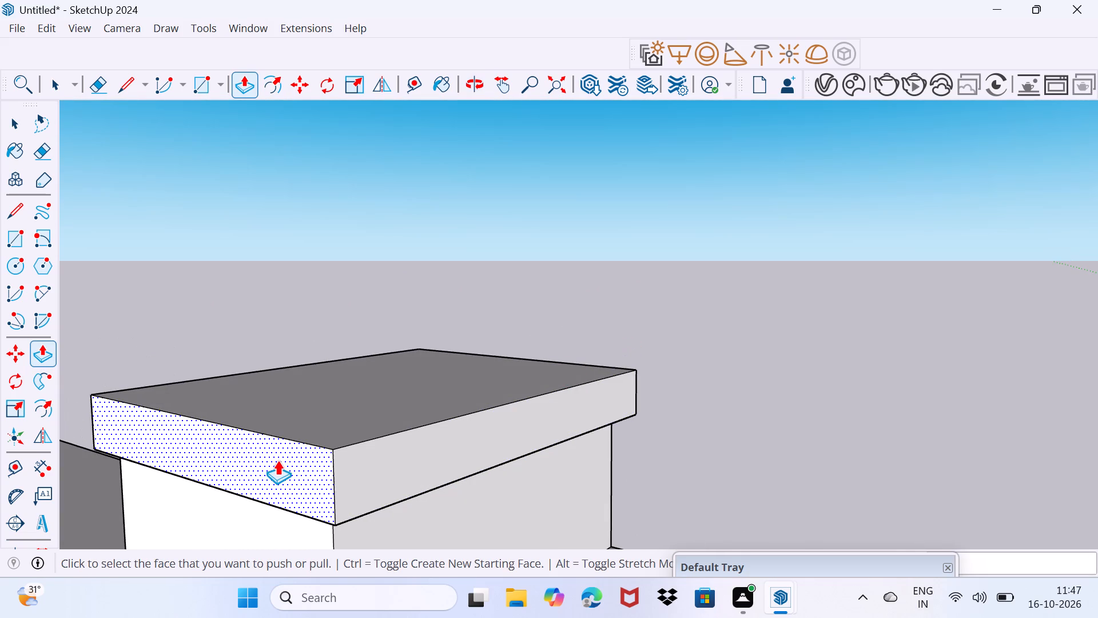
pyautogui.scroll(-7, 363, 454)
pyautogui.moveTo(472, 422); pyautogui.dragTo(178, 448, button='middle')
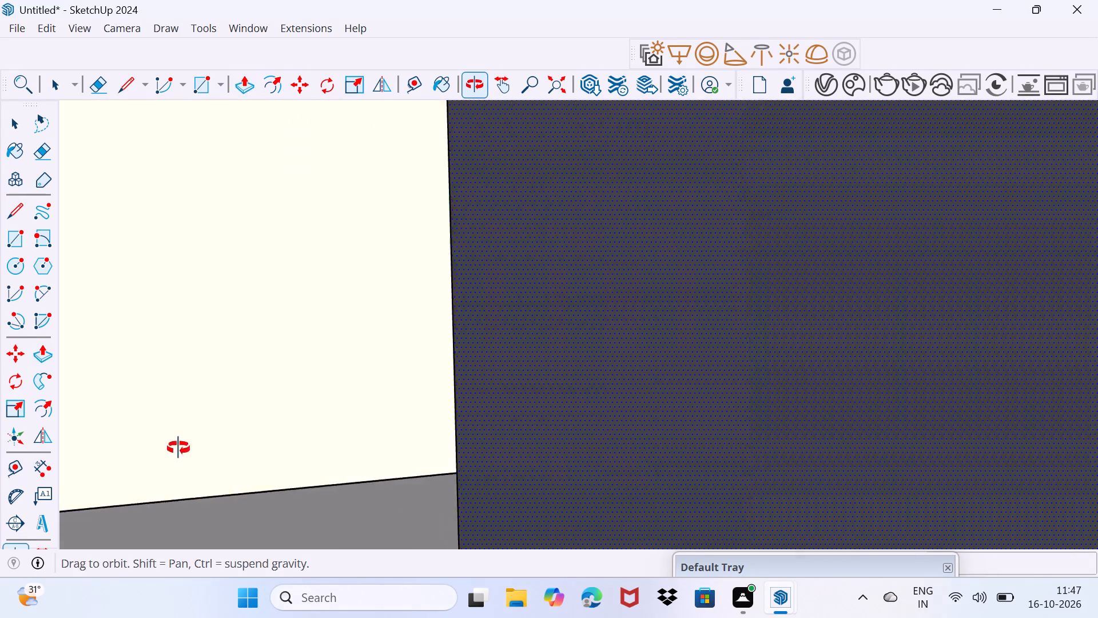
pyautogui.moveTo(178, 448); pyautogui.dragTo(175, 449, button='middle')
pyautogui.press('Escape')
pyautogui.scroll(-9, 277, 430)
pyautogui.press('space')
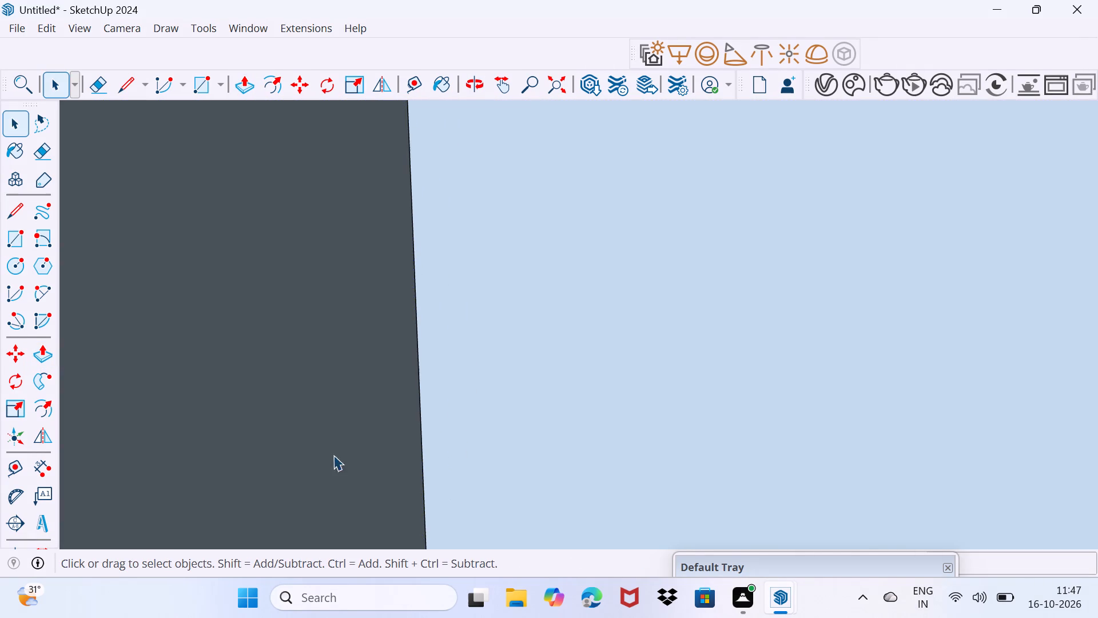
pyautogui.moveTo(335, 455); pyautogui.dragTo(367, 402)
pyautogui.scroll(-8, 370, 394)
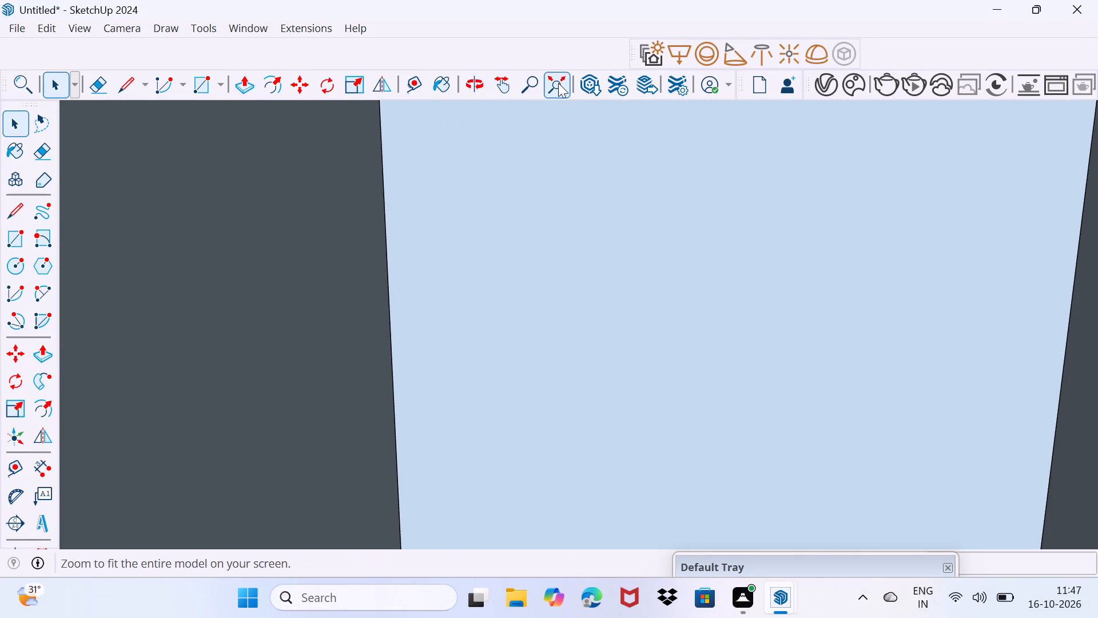
# Push/Pull the floor slab's side face outward beyond the low wall and large pillar to widen the floor.
pyautogui.click(562, 81)
pyautogui.scroll(2, 743, 438)
pyautogui.moveTo(739, 435); pyautogui.dragTo(297, 383, button='middle')
pyautogui.scroll(1, 729, 437)
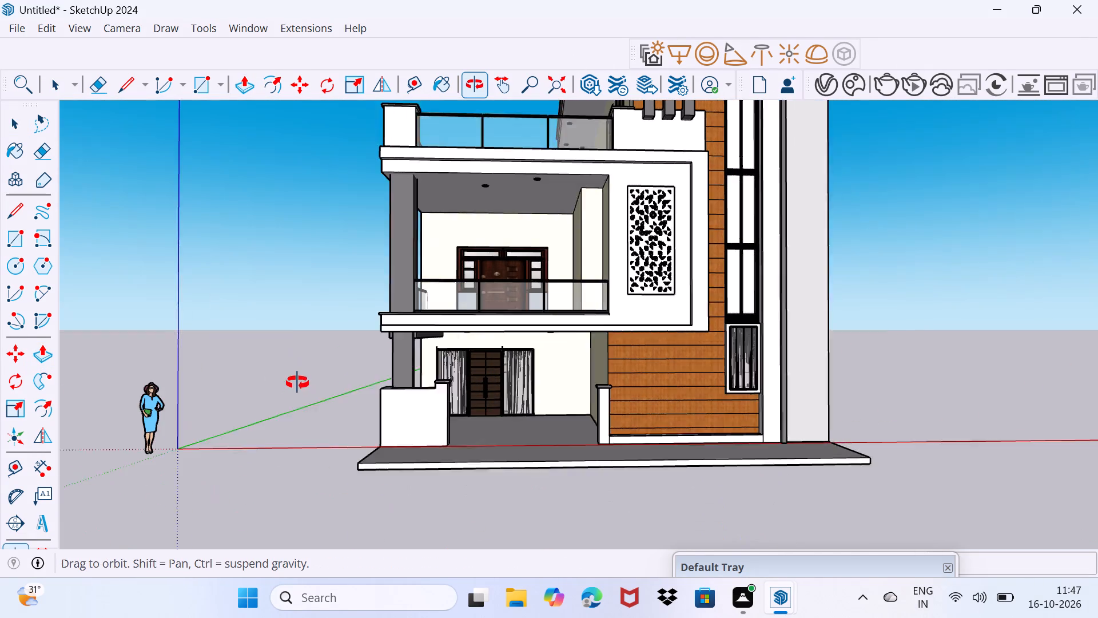
pyautogui.moveTo(297, 383); pyautogui.dragTo(297, 382, button='middle')
pyautogui.scroll(3, 483, 455)
pyautogui.moveTo(450, 421); pyautogui.dragTo(714, 421, button='middle')
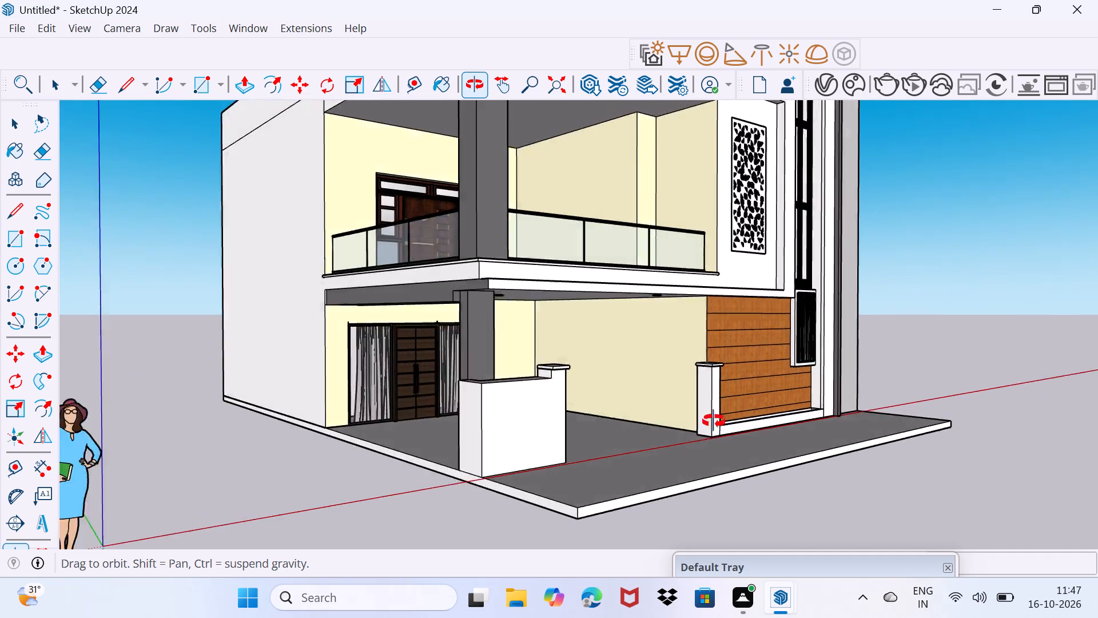
pyautogui.moveTo(714, 421); pyautogui.dragTo(906, 426, button='middle')
pyautogui.scroll(3, 672, 470)
pyautogui.moveTo(668, 473); pyautogui.dragTo(780, 496, button='middle')
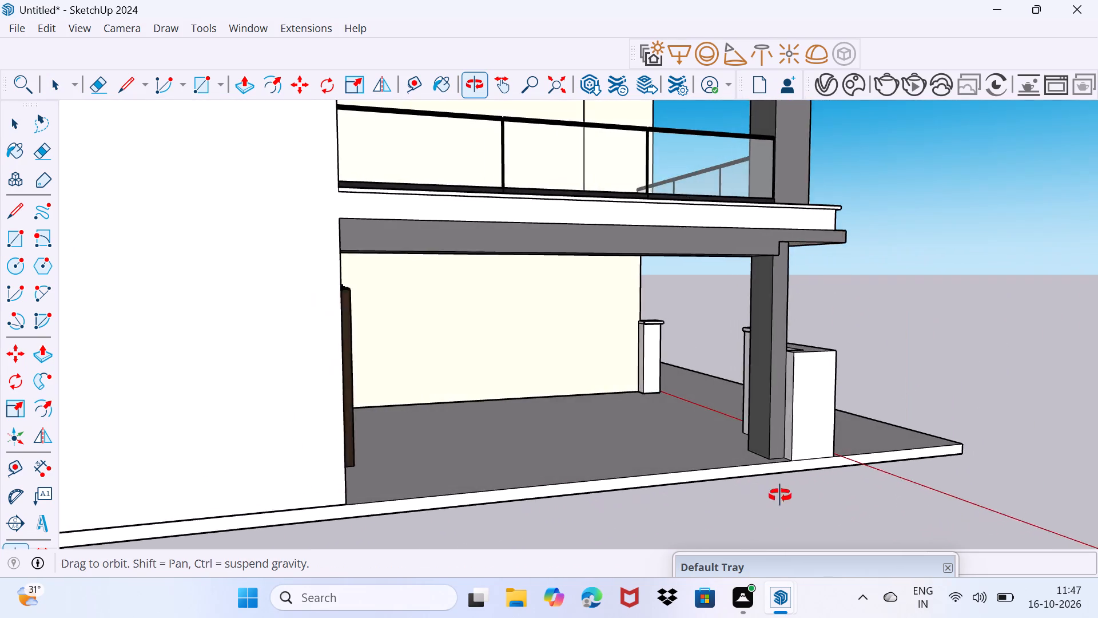
pyautogui.moveTo(780, 496); pyautogui.dragTo(798, 492, button='middle')
pyautogui.scroll(11, 784, 462)
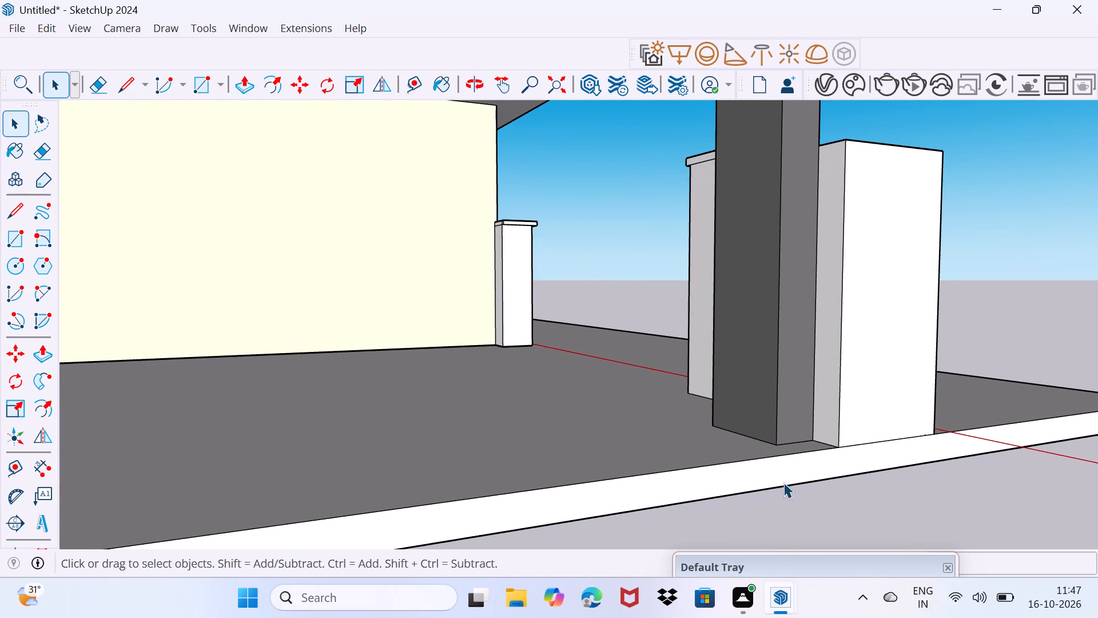
pyautogui.click(779, 473)
pyautogui.press('p')
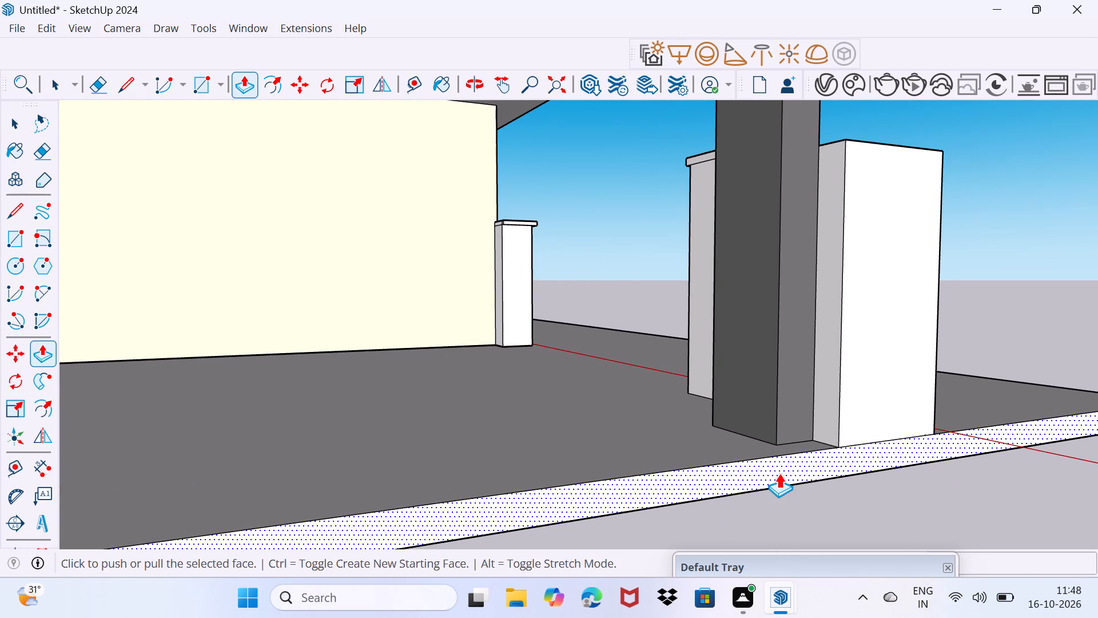
pyautogui.click(779, 473)
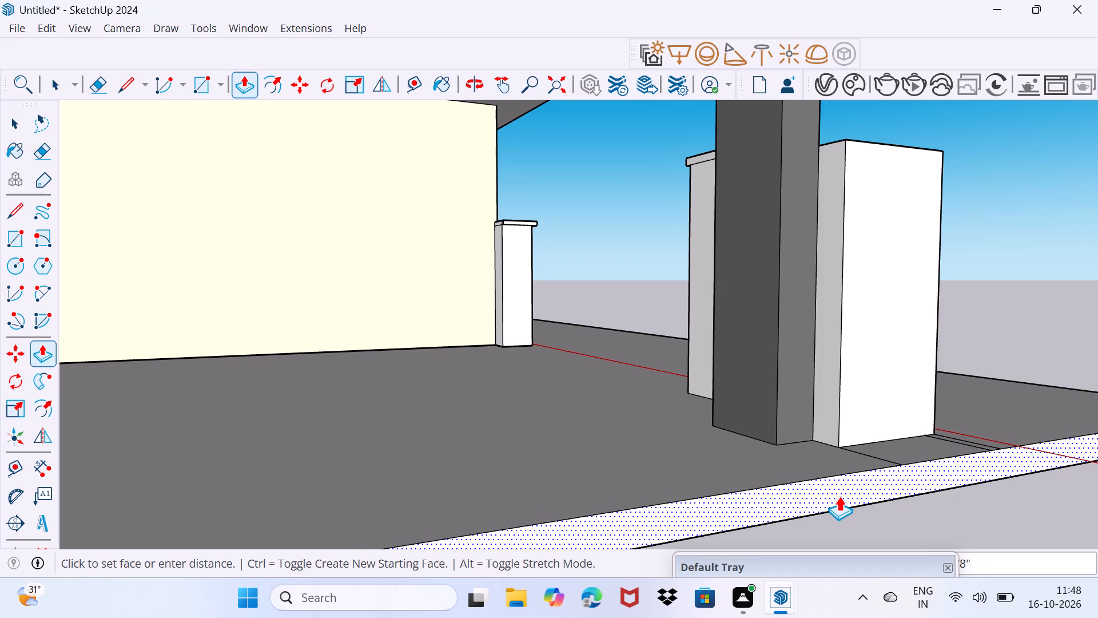
pyautogui.click(839, 496)
pyautogui.press('space')
# Erase the leftover lines on the widened floor slab beside the base of the low wall.
pyautogui.scroll(3, 852, 460)
pyautogui.moveTo(871, 450); pyautogui.dragTo(854, 493, button='middle')
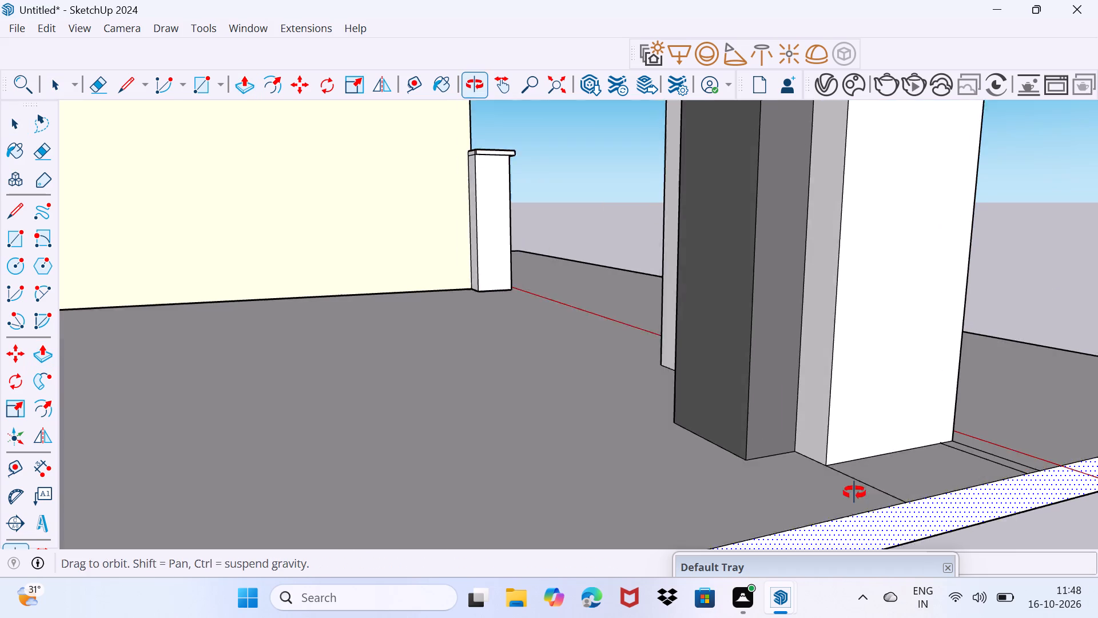
pyautogui.moveTo(854, 493); pyautogui.dragTo(853, 494, button='middle')
pyautogui.press('e')
pyautogui.moveTo(868, 501); pyautogui.dragTo(862, 505)
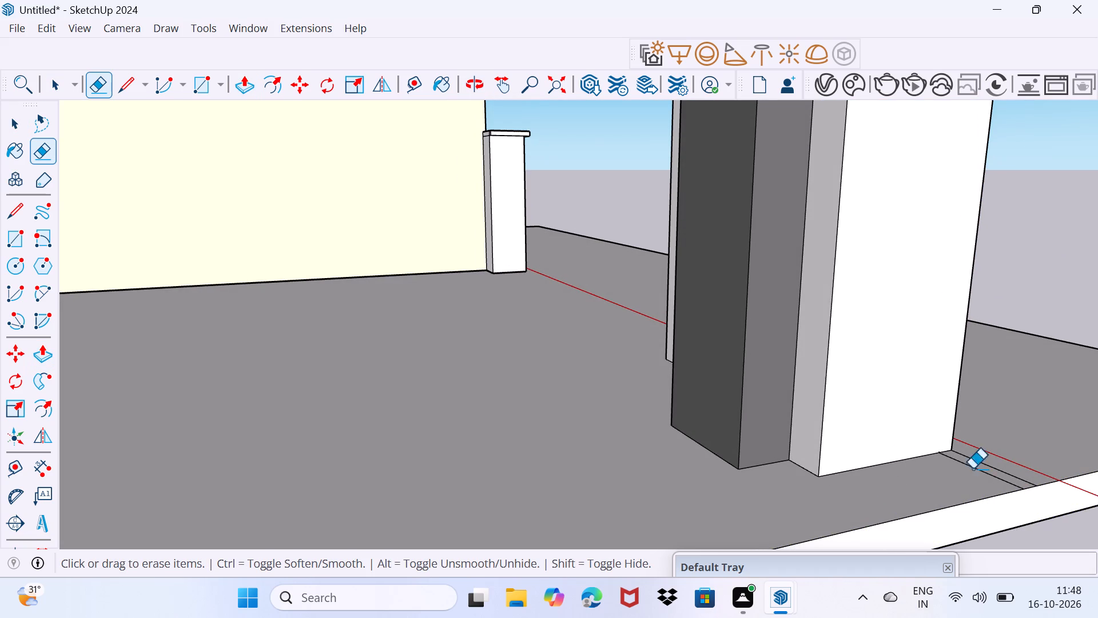
pyautogui.moveTo(986, 459); pyautogui.dragTo(962, 485)
pyautogui.scroll(1, 837, 508)
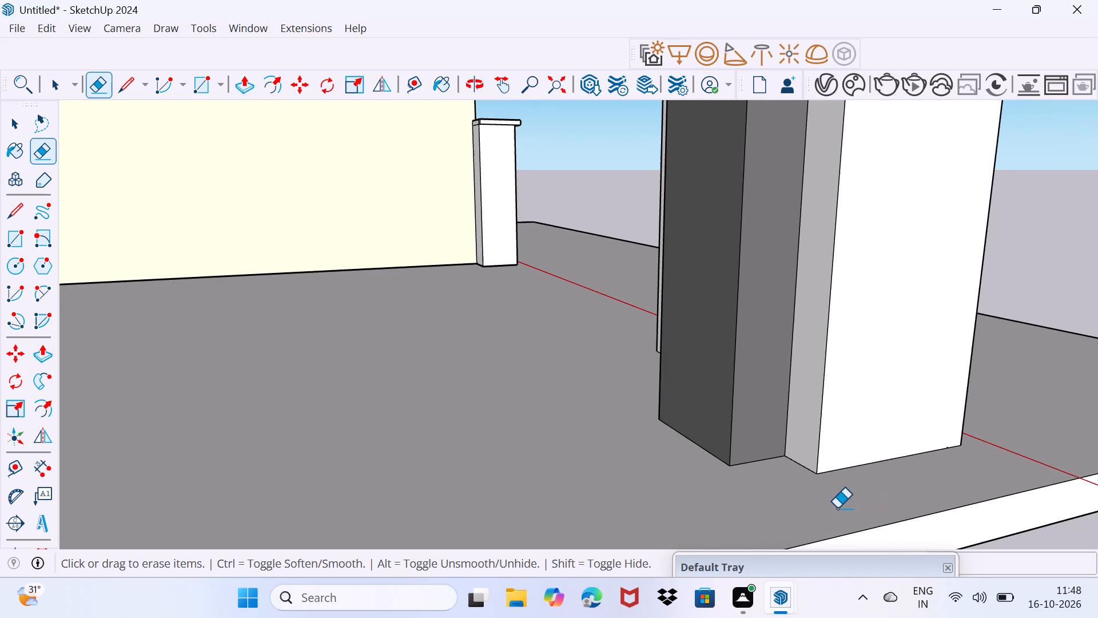
# Push/Pull the outer side face of the low wall by the large pillar slightly outward toward the slab edge.
pyautogui.press('space')
pyautogui.click(848, 421)
pyautogui.press('p')
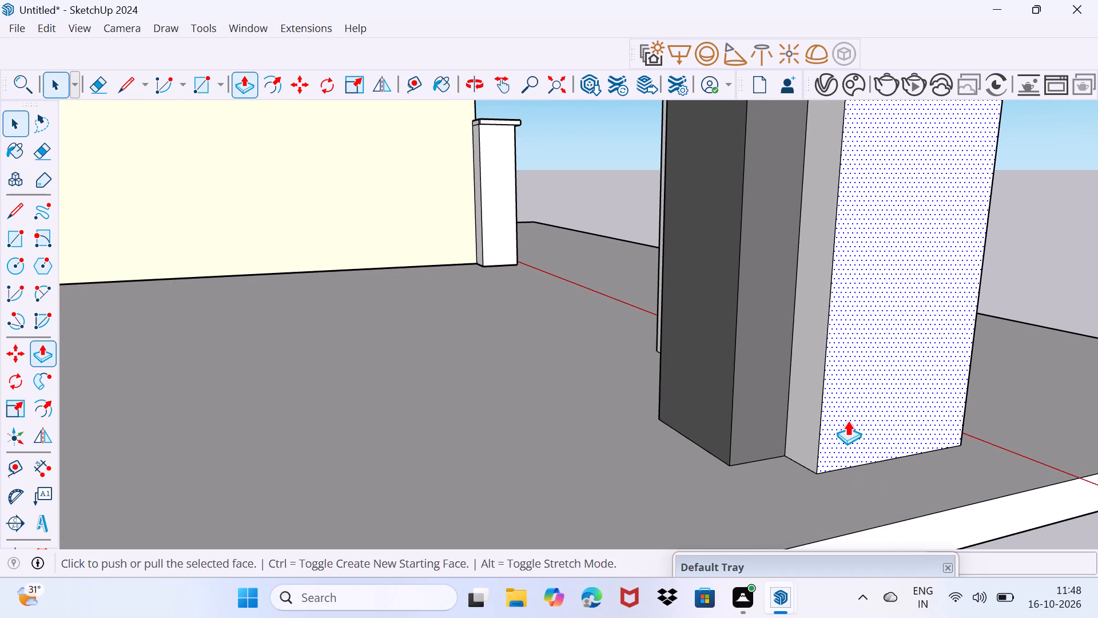
pyautogui.click(848, 421)
pyautogui.click(864, 441)
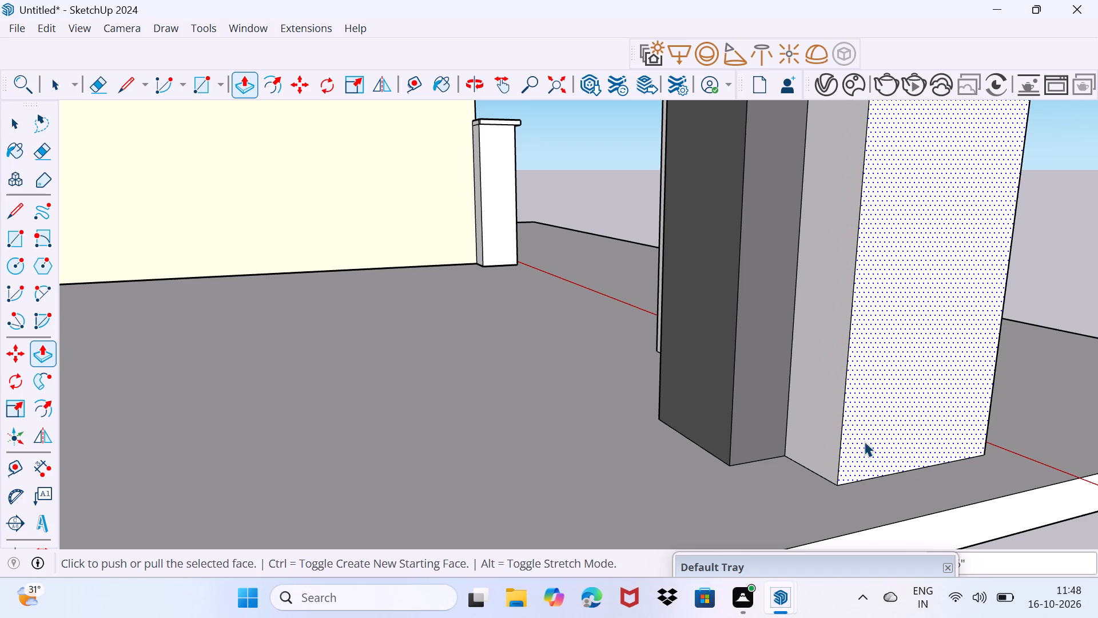
pyautogui.press('space')
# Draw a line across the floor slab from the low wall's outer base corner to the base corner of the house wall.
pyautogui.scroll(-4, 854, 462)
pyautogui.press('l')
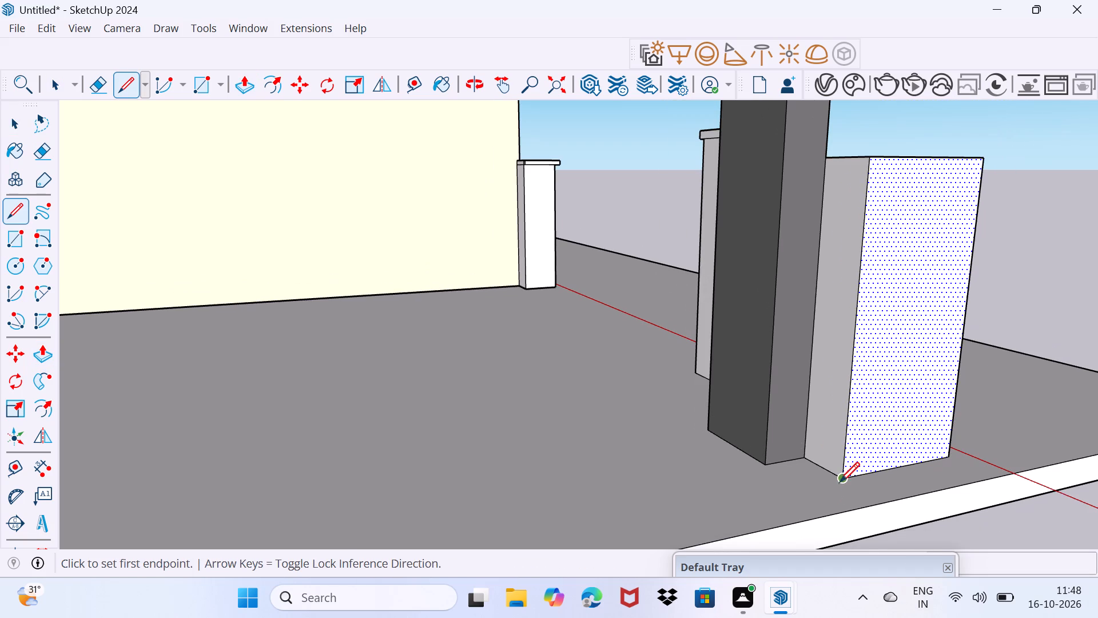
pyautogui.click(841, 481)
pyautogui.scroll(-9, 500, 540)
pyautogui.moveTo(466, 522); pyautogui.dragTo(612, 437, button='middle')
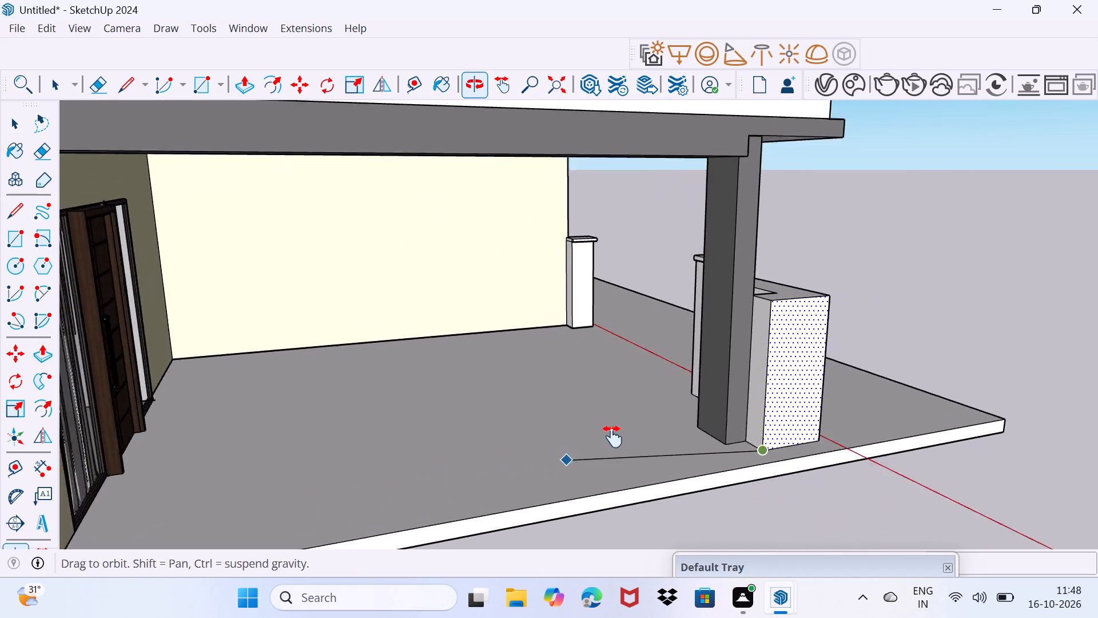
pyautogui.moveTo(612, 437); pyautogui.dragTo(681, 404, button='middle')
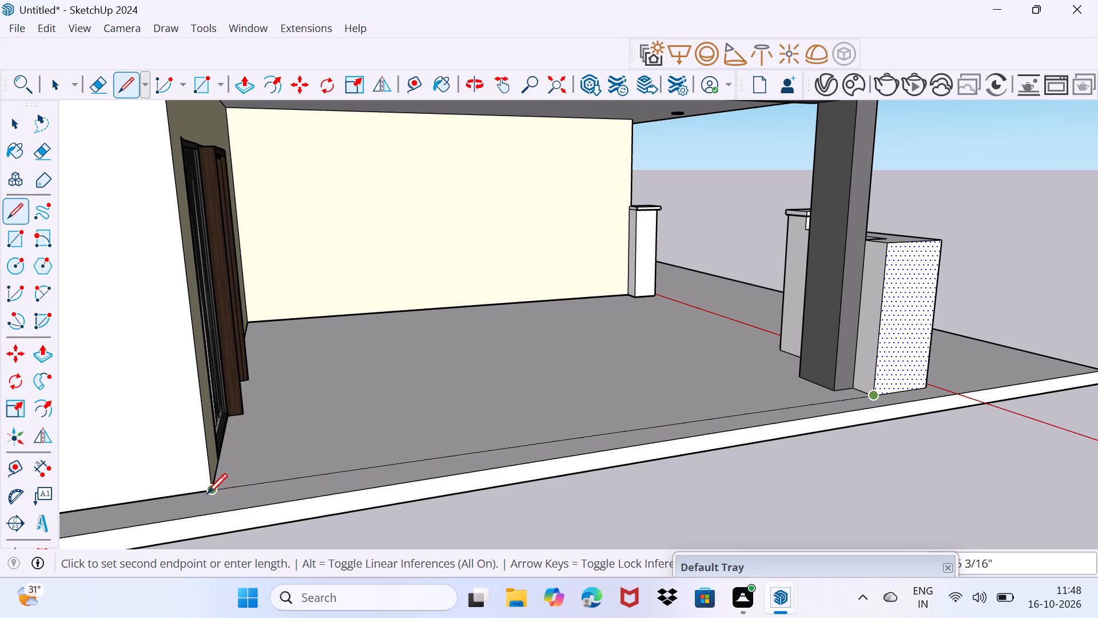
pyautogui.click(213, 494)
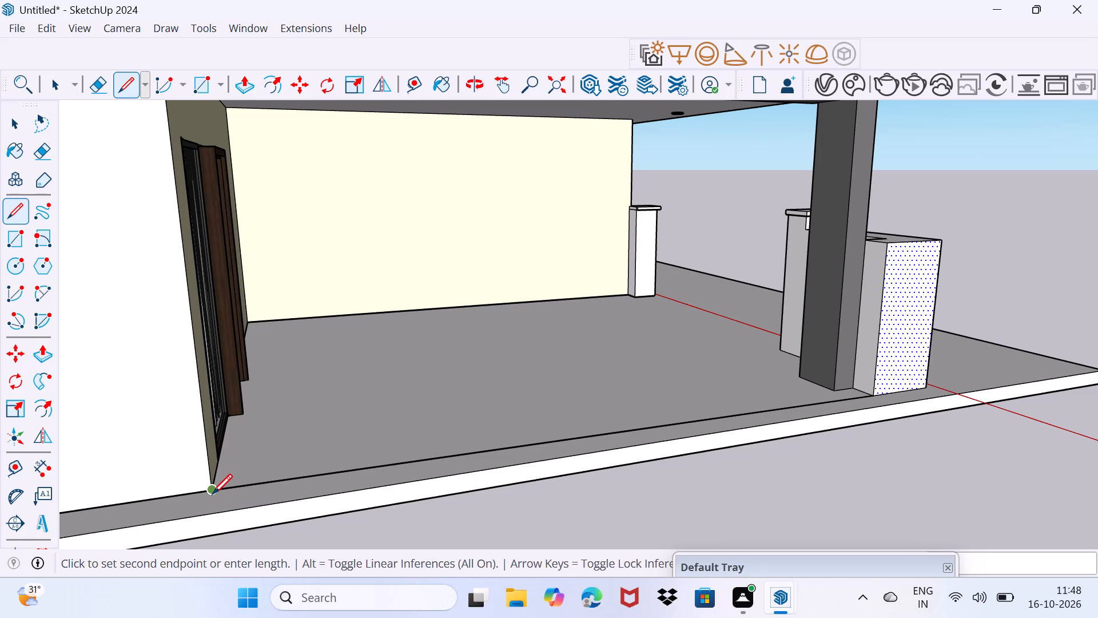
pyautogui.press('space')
# Draw a second line on the floor from the large pillar's base corner toward the house wall, running alongside the first line.
pyautogui.scroll(3, 202, 472)
pyautogui.moveTo(219, 466); pyautogui.dragTo(216, 482, button='middle')
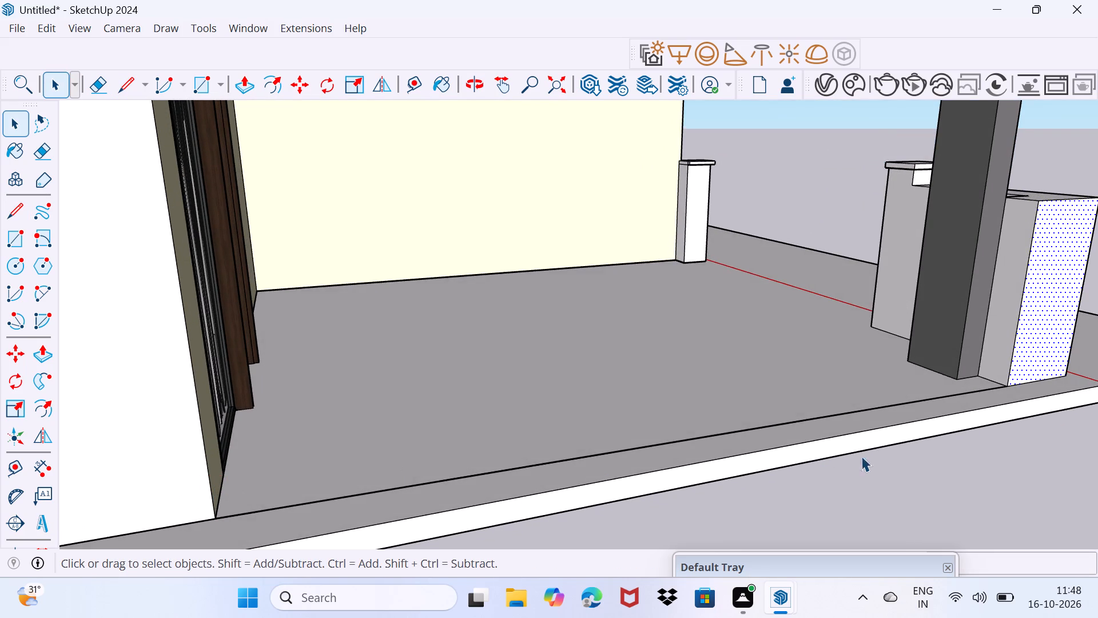
pyautogui.scroll(4, 917, 387)
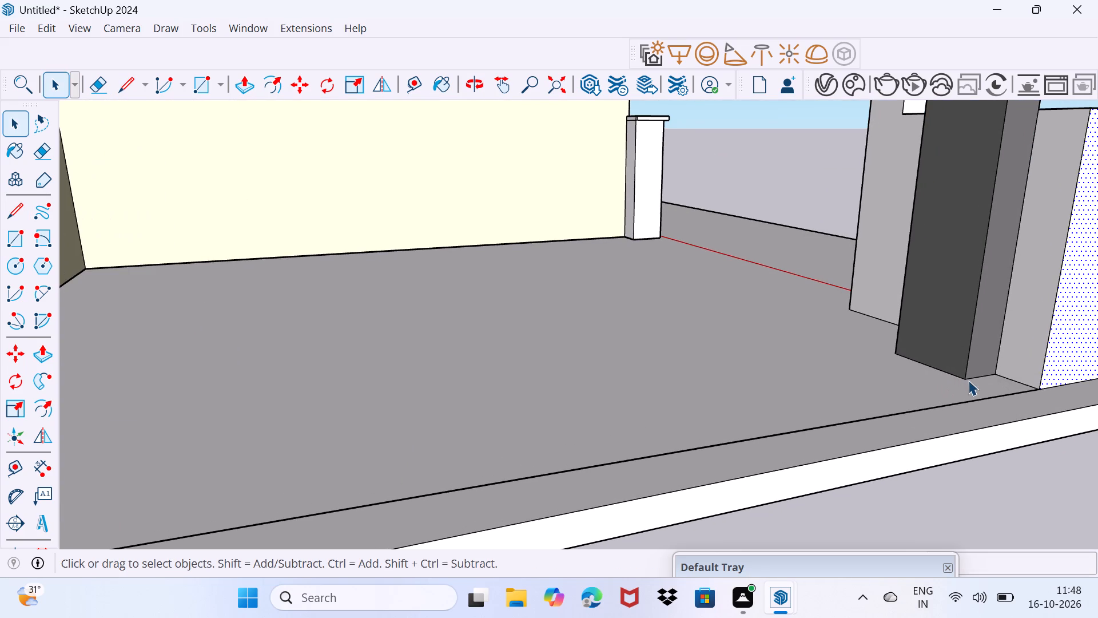
pyautogui.press('l')
pyautogui.click(968, 380)
pyautogui.scroll(-4, 385, 423)
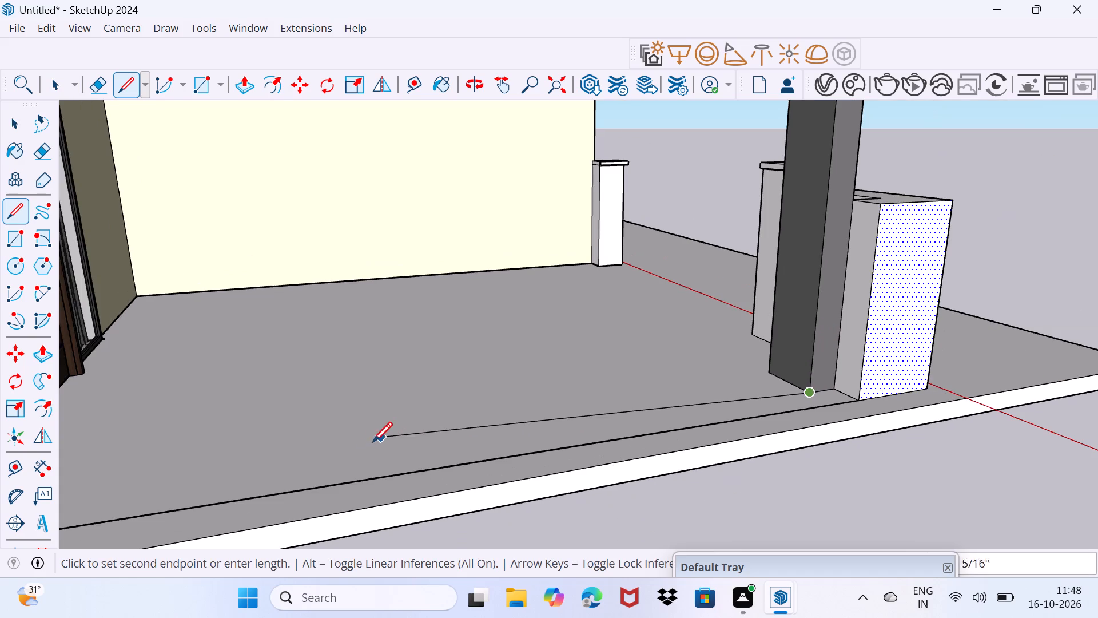
pyautogui.moveTo(258, 465); pyautogui.dragTo(560, 406, button='middle')
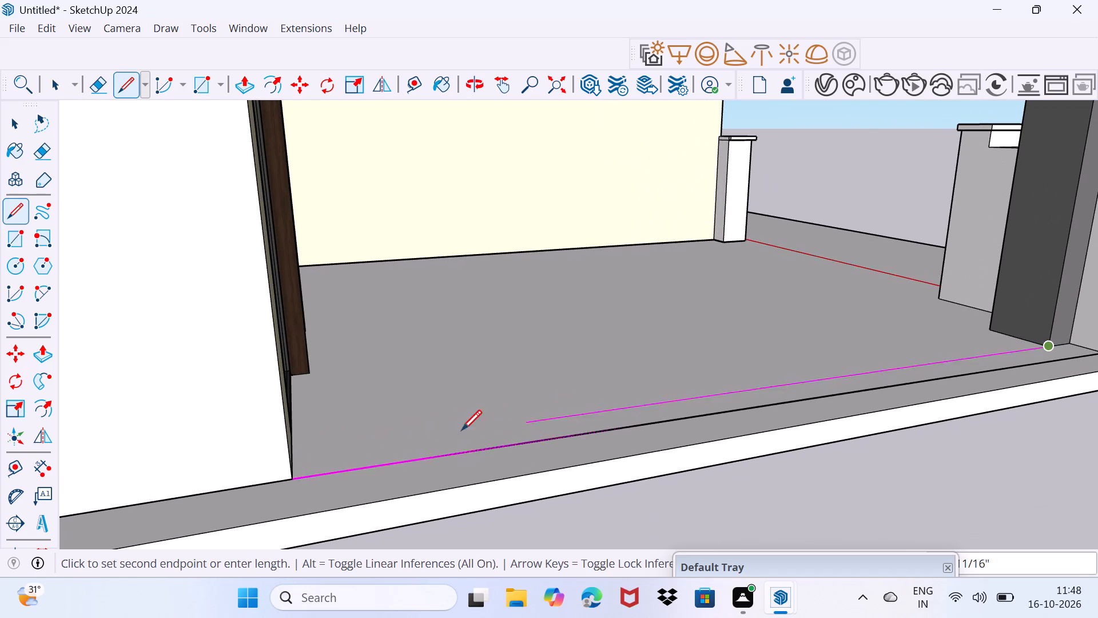
pyautogui.scroll(5, 315, 453)
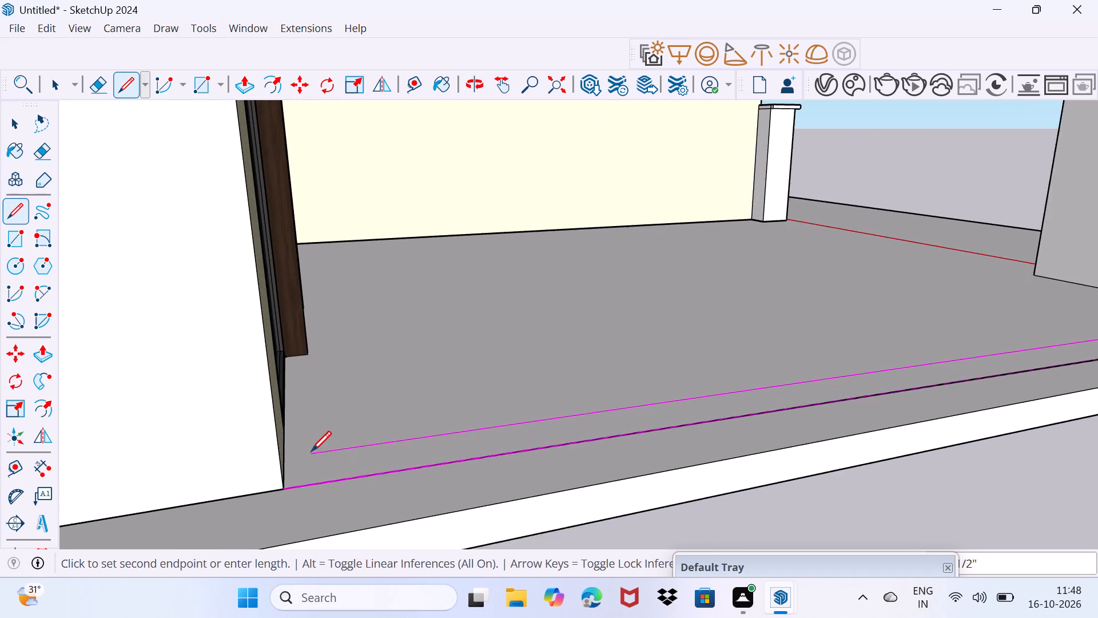
pyautogui.scroll(2, 311, 451)
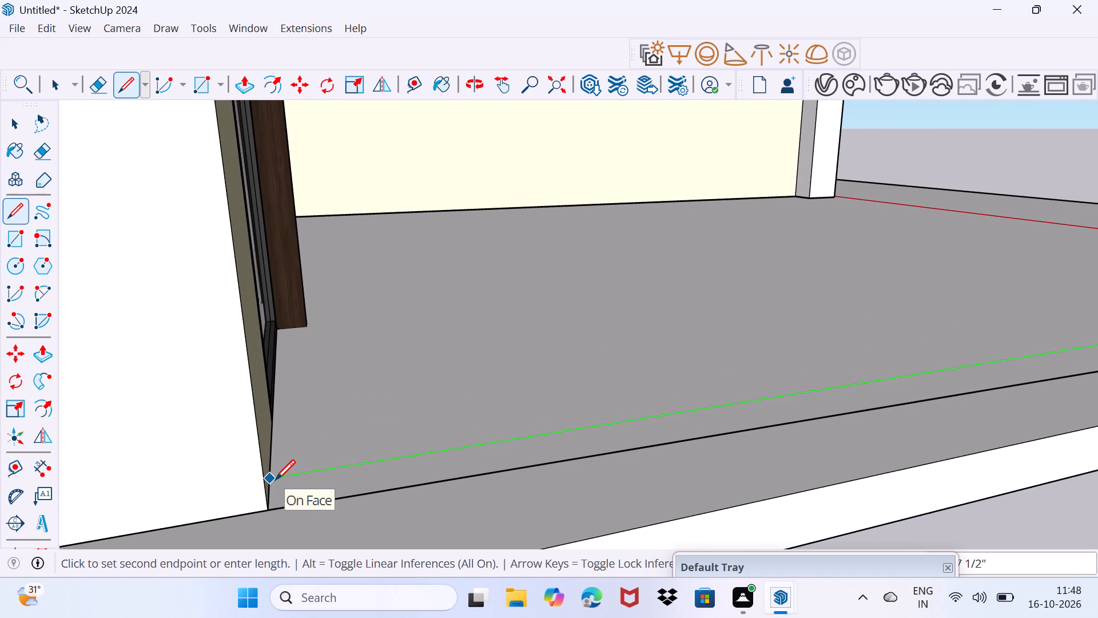
pyautogui.click(275, 480)
pyautogui.press('space')
# Extend the second floor line to meet the base edge of the house wall beside the entrance glazing.
pyautogui.click(290, 482)
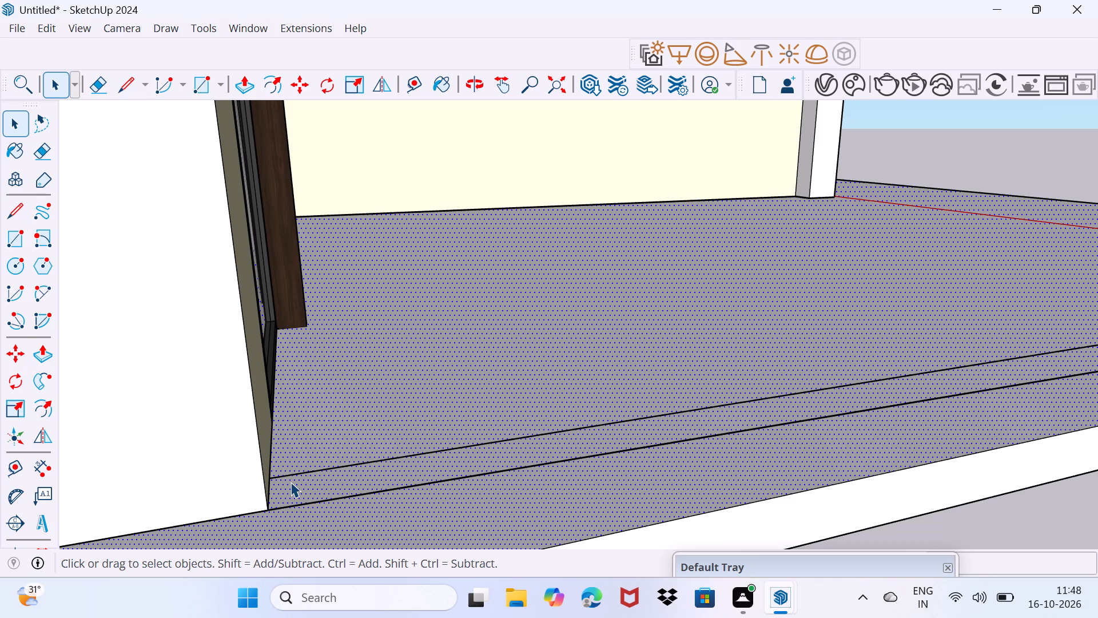
pyautogui.moveTo(291, 484); pyautogui.dragTo(297, 480)
pyautogui.scroll(5, 268, 494)
pyautogui.moveTo(278, 488); pyautogui.dragTo(242, 419, button='middle')
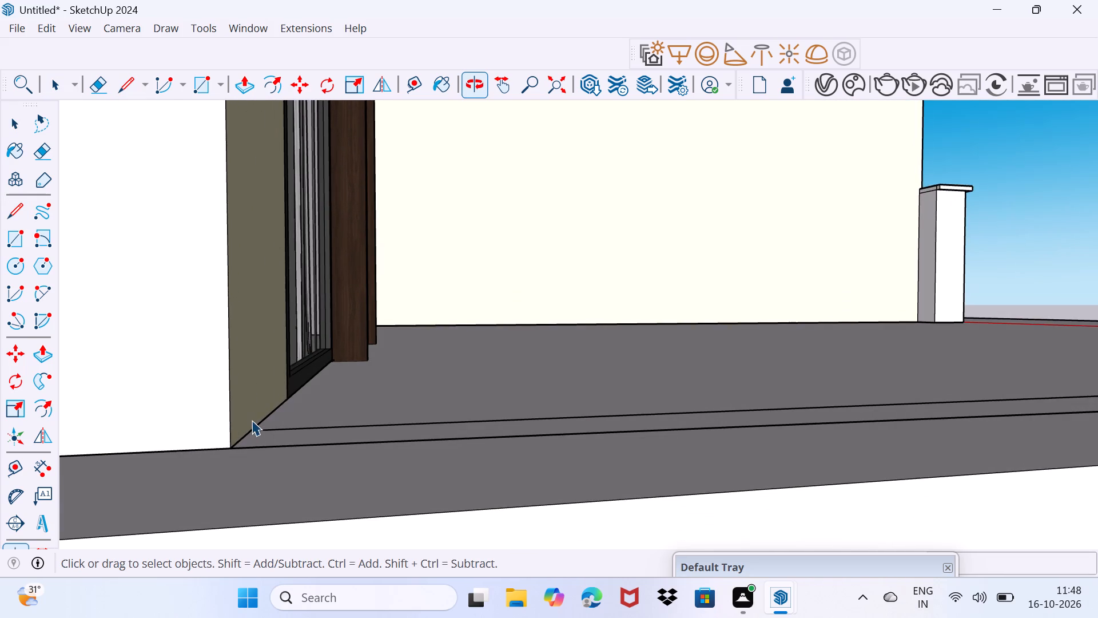
pyautogui.scroll(12, 252, 420)
pyautogui.moveTo(244, 470); pyautogui.dragTo(257, 502, button='middle')
pyautogui.scroll(4, 261, 430)
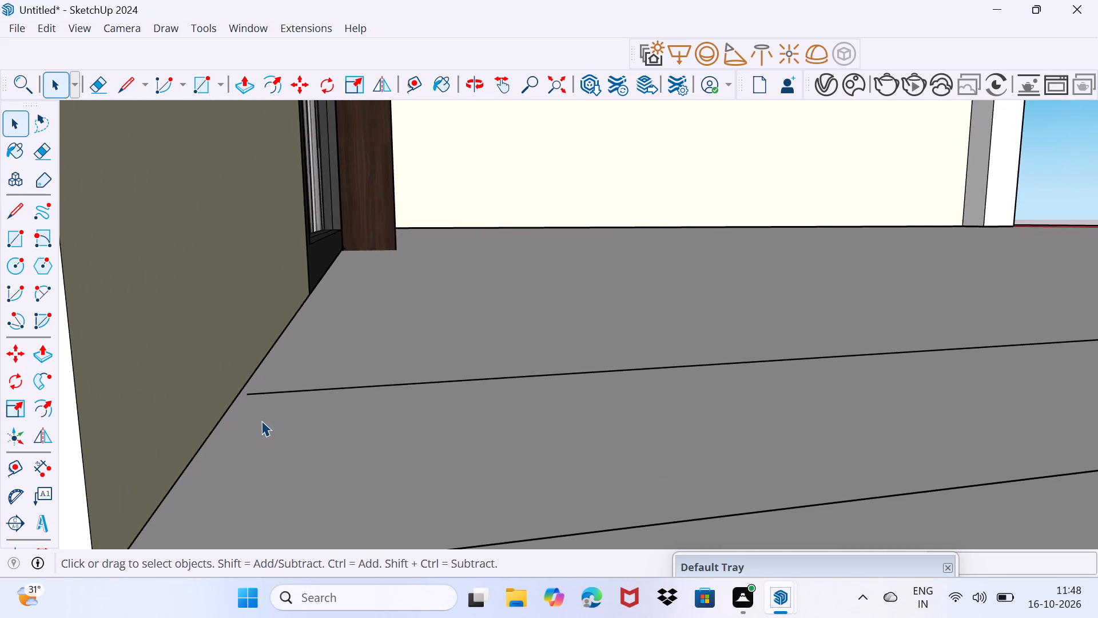
pyautogui.scroll(5, 261, 421)
pyautogui.press('l')
pyautogui.click(245, 387)
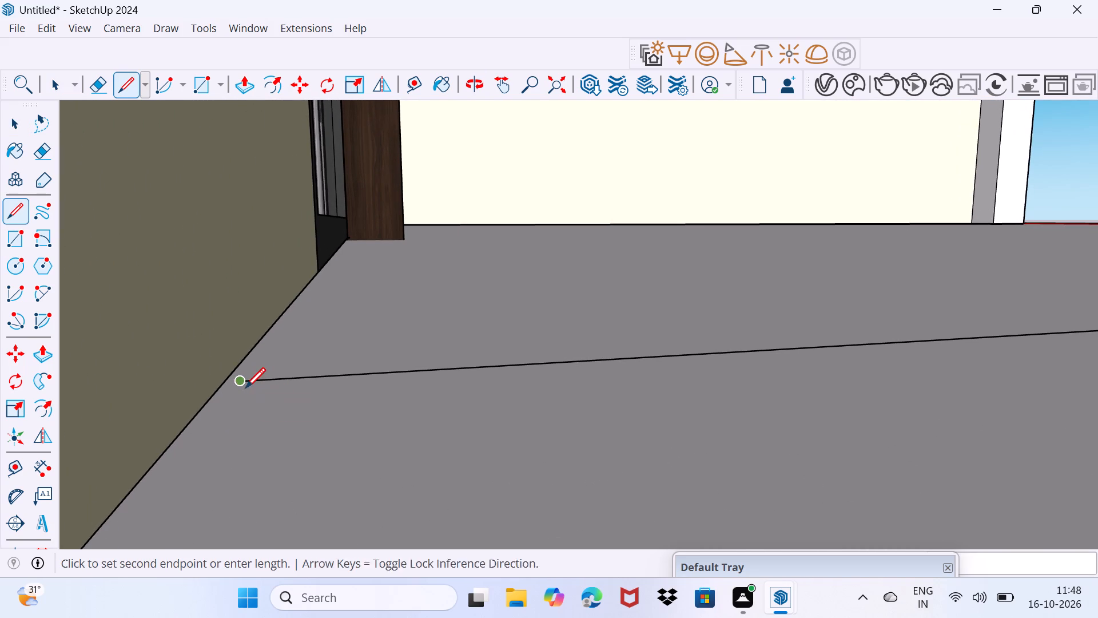
pyautogui.scroll(5, 229, 380)
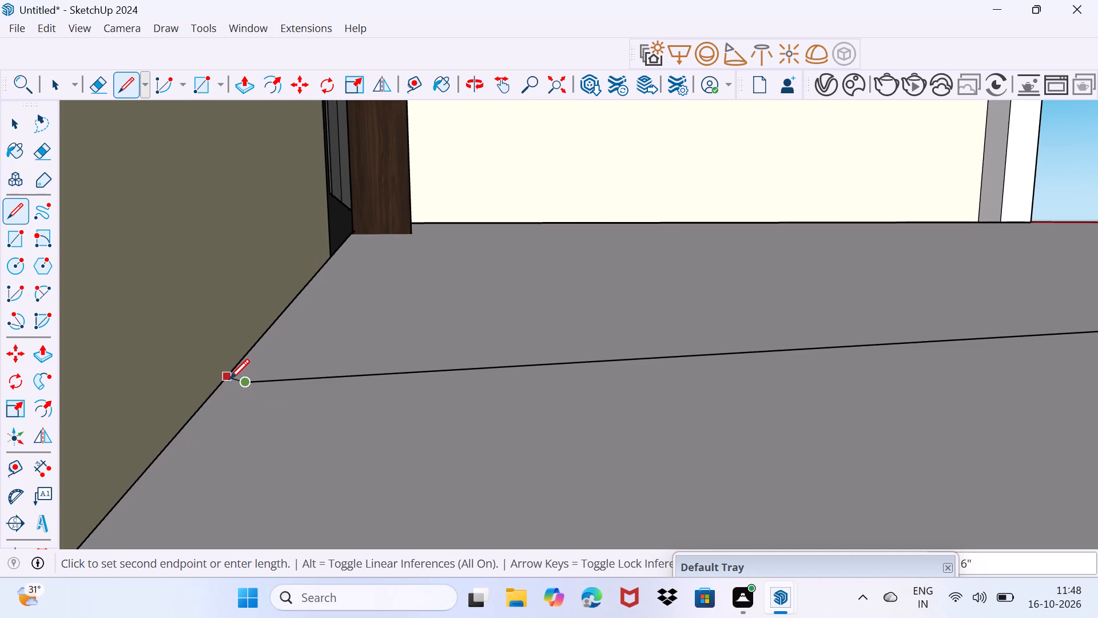
pyautogui.scroll(14, 229, 379)
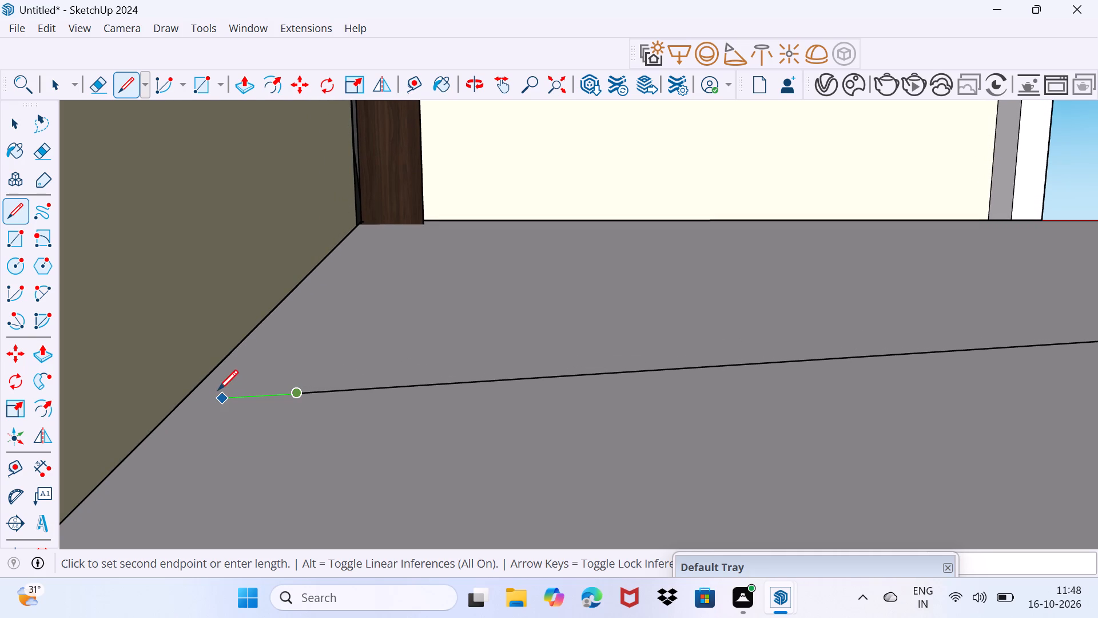
pyautogui.click(177, 397)
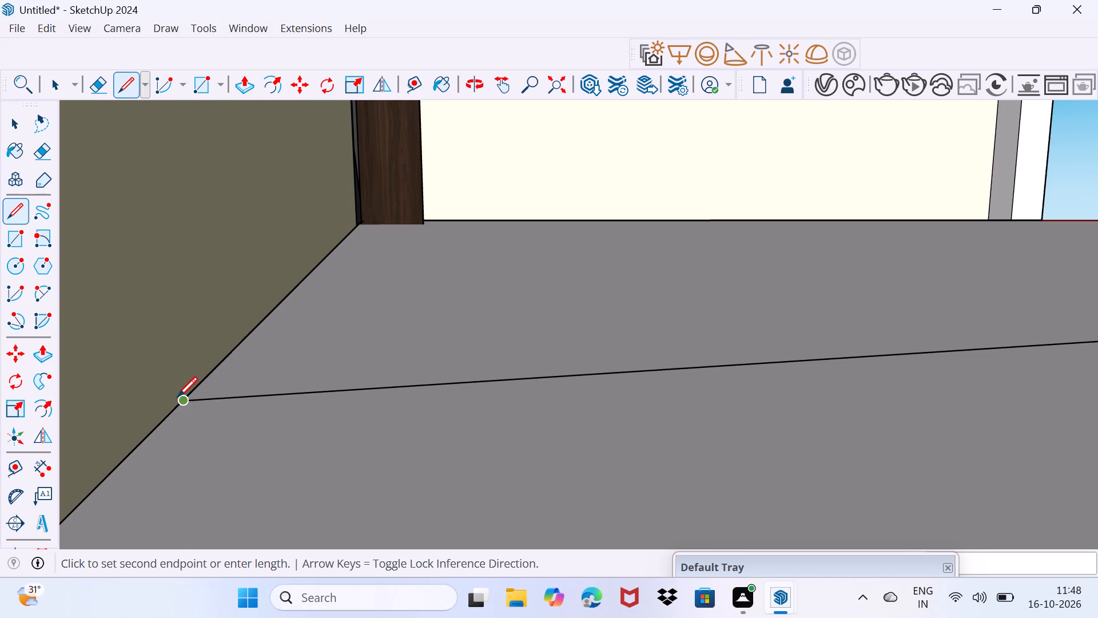
pyautogui.press('v')
pyautogui.press('space')
# Examine the floor strip between the two lines from the house wall along to the large pillar's base.
pyautogui.click(300, 485)
pyautogui.scroll(-6, 304, 475)
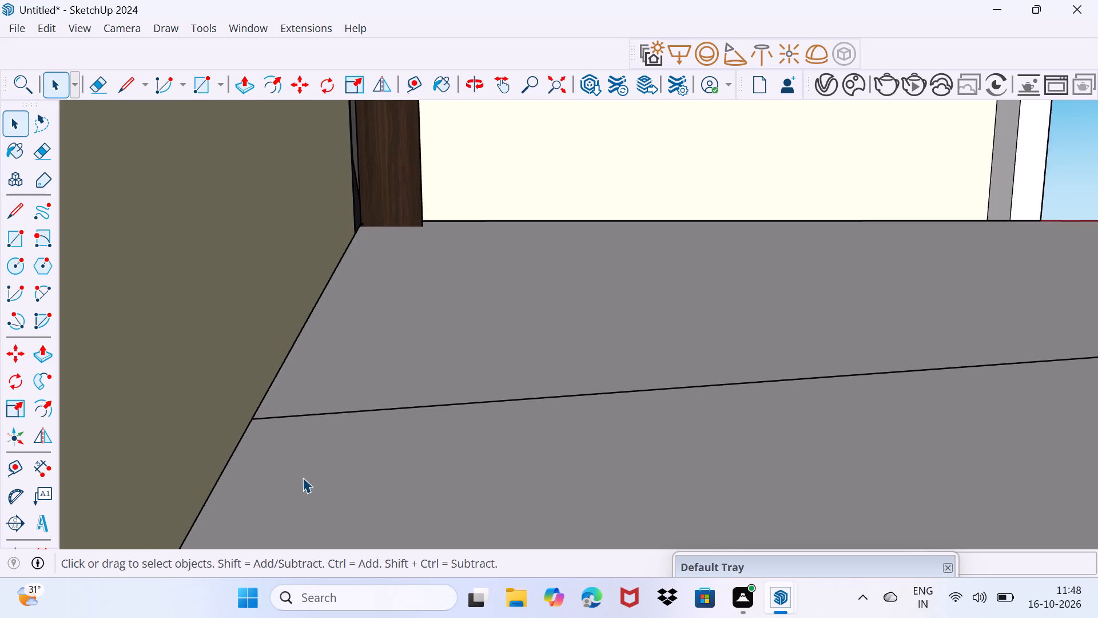
pyautogui.scroll(-20, 303, 477)
pyautogui.scroll(-11, 303, 477)
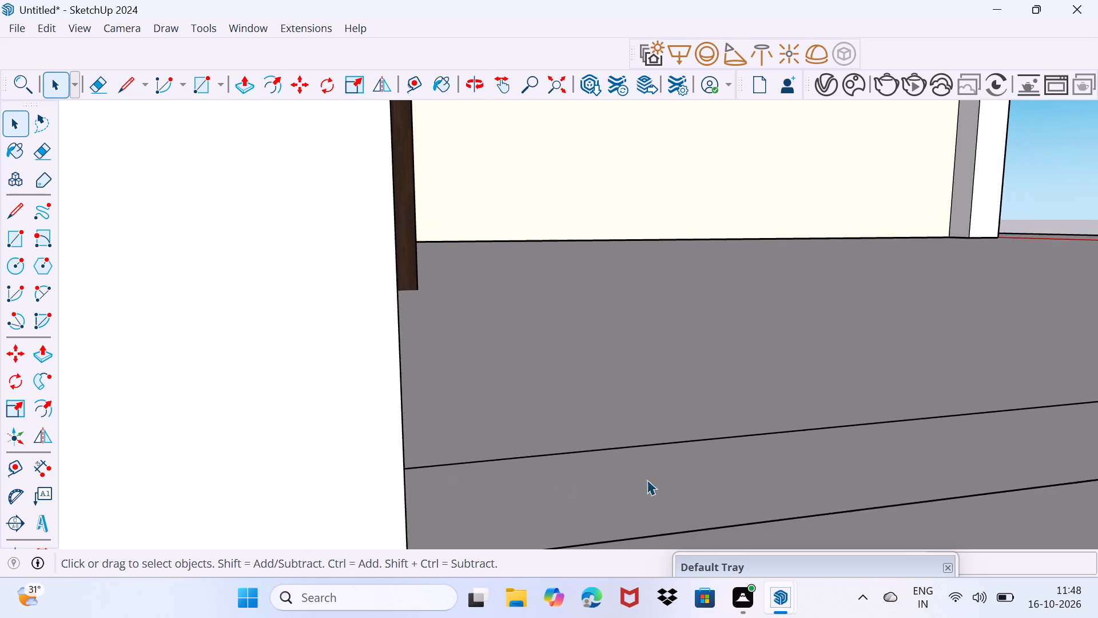
pyautogui.scroll(-6, 647, 480)
pyautogui.keyDown('shift'); pyautogui.moveTo(961, 478); pyautogui.dragTo(219, 498, button='middle'); pyautogui.keyUp('shift')
pyautogui.scroll(-4, 714, 442)
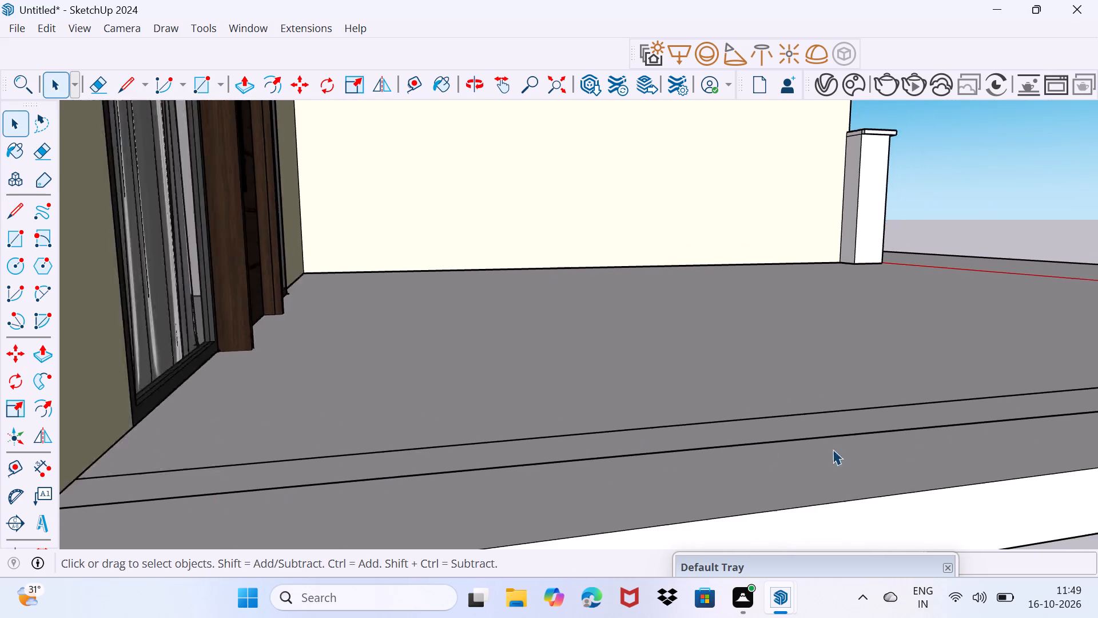
pyautogui.scroll(-1, 833, 449)
pyautogui.keyDown('shift'); pyautogui.moveTo(950, 408); pyautogui.dragTo(141, 467, button='middle'); pyautogui.keyUp('shift')
pyautogui.scroll(9, 961, 416)
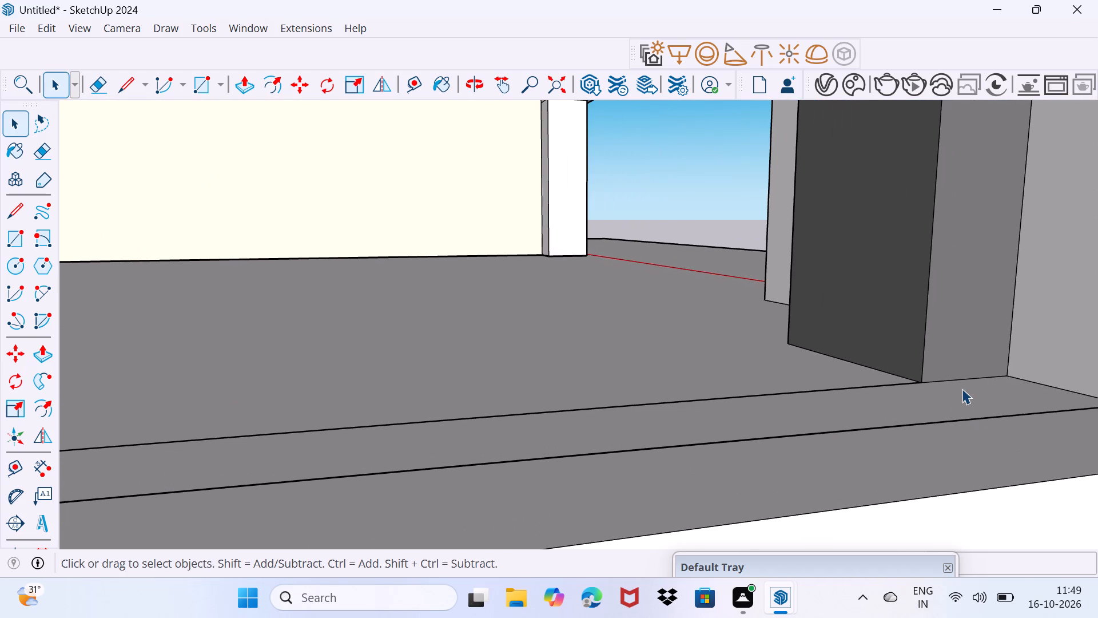
pyautogui.scroll(6, 962, 389)
pyautogui.moveTo(953, 389); pyautogui.dragTo(922, 411, button='middle')
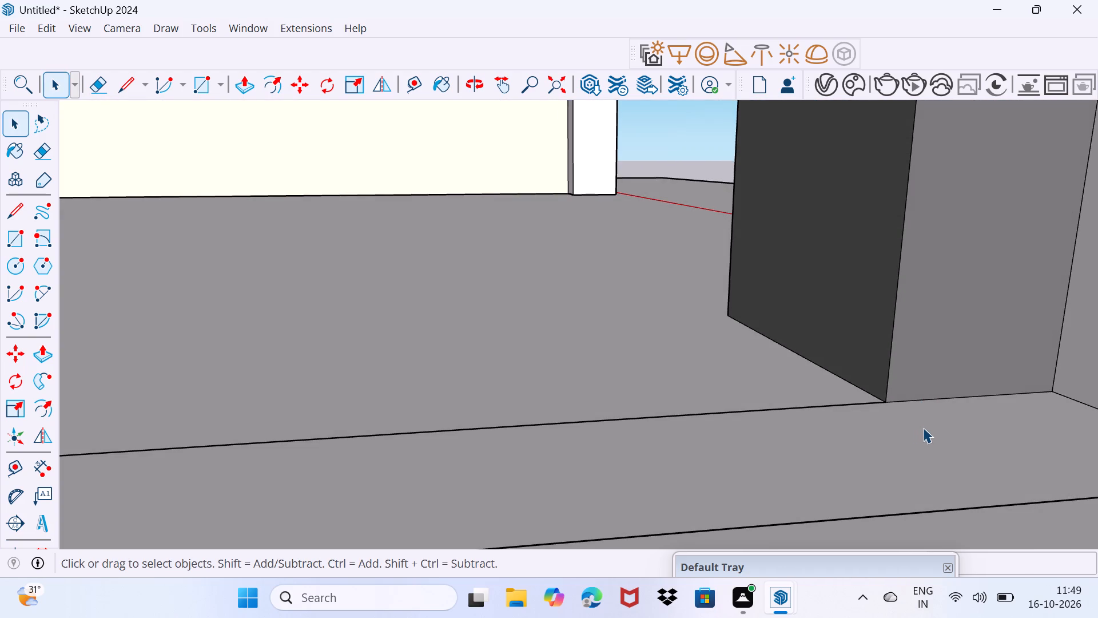
pyautogui.scroll(-12, 923, 427)
# Push/Pull the low wall's narrow end face beside the large pillar across the open side to meet the house wall.
pyautogui.click(1026, 366)
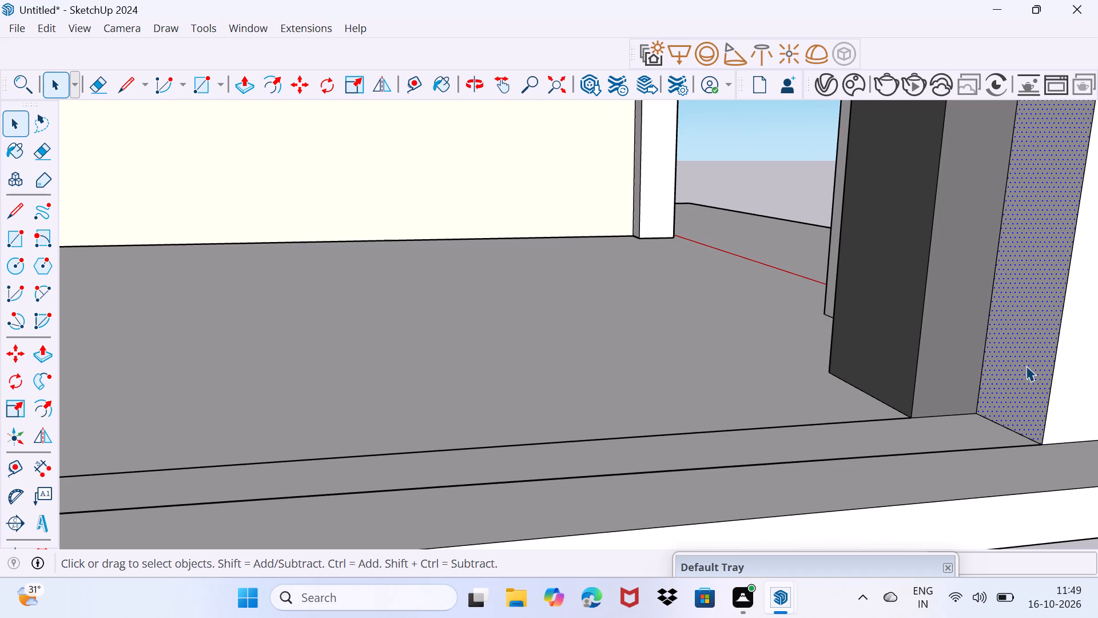
pyautogui.press('p')
pyautogui.click(1026, 366)
pyautogui.scroll(-4, 697, 405)
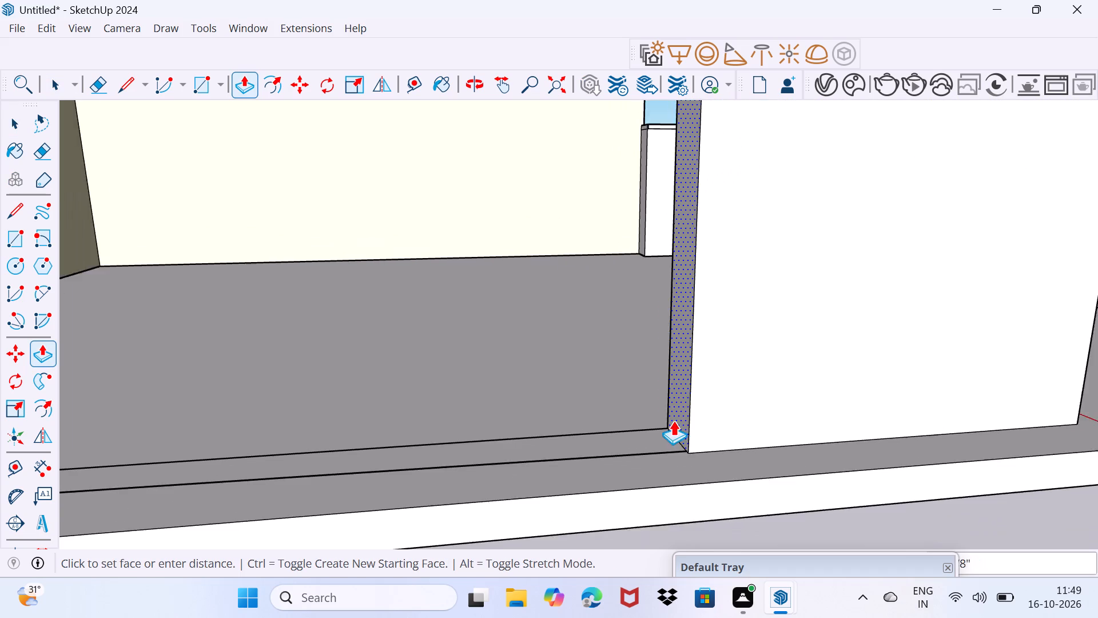
pyautogui.scroll(-5, 673, 421)
pyautogui.moveTo(424, 412); pyautogui.dragTo(623, 440, button='middle')
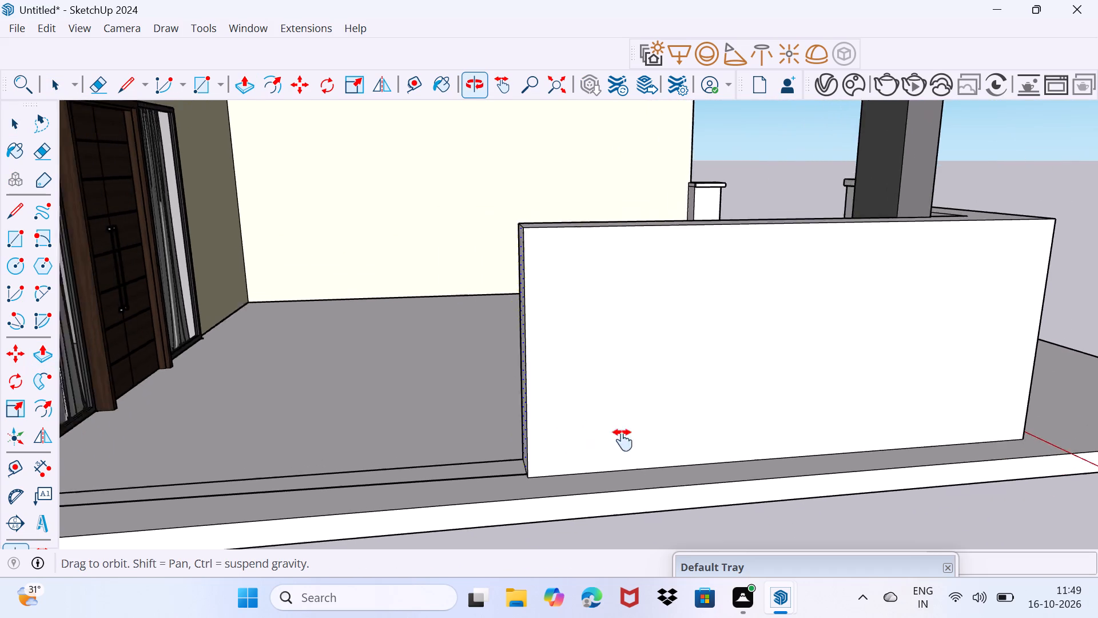
pyautogui.moveTo(623, 440); pyautogui.dragTo(861, 445, button='middle')
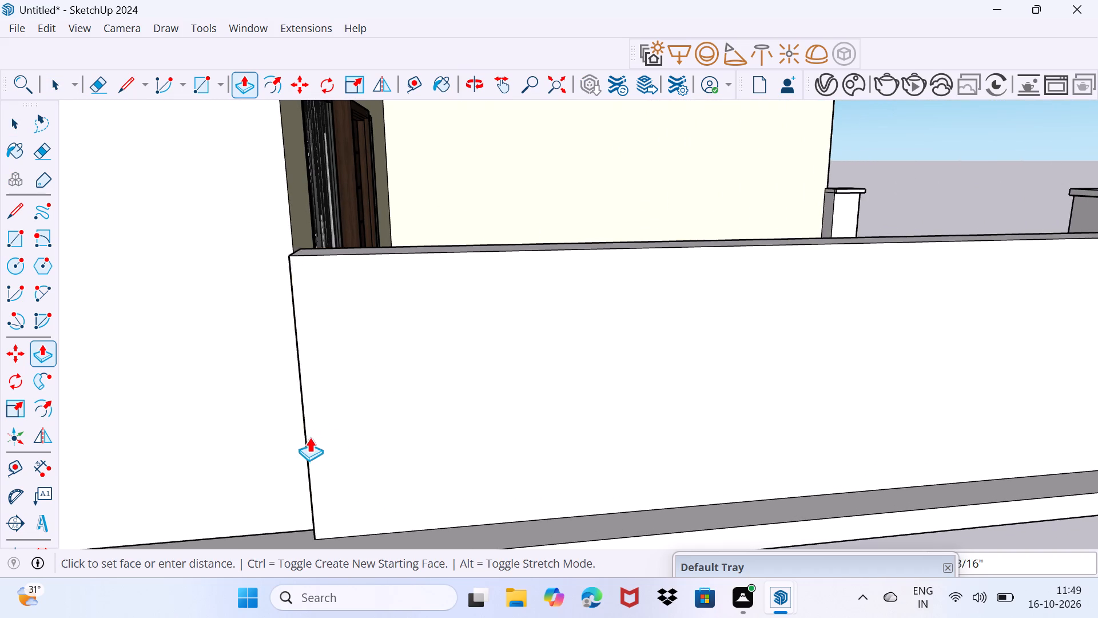
pyautogui.moveTo(303, 432); pyautogui.dragTo(364, 425, button='middle')
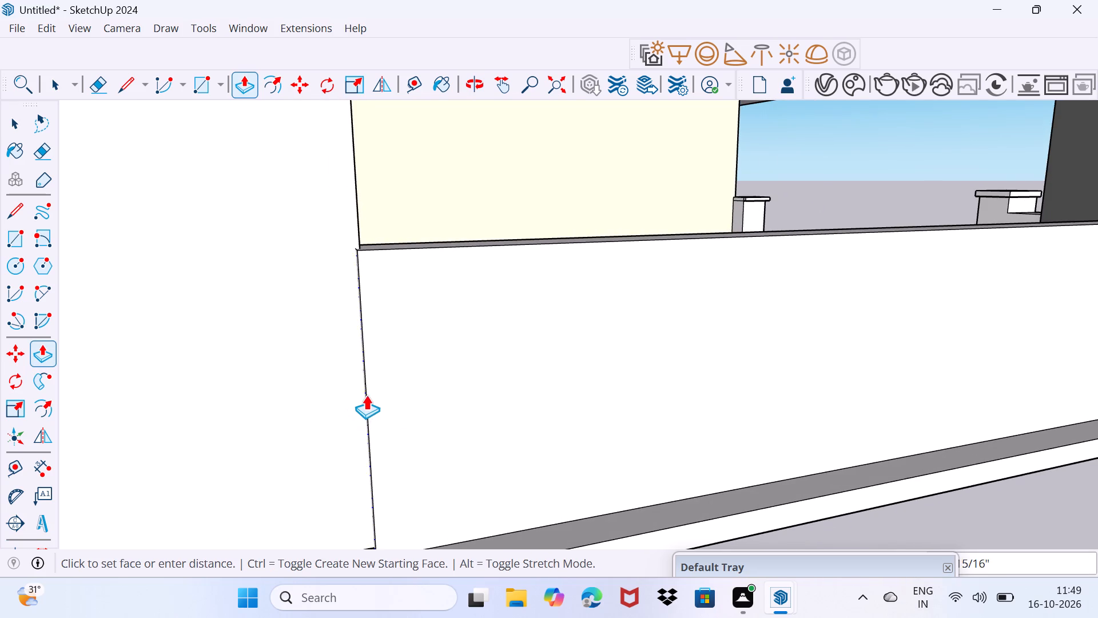
pyautogui.click(367, 395)
pyautogui.press('space')
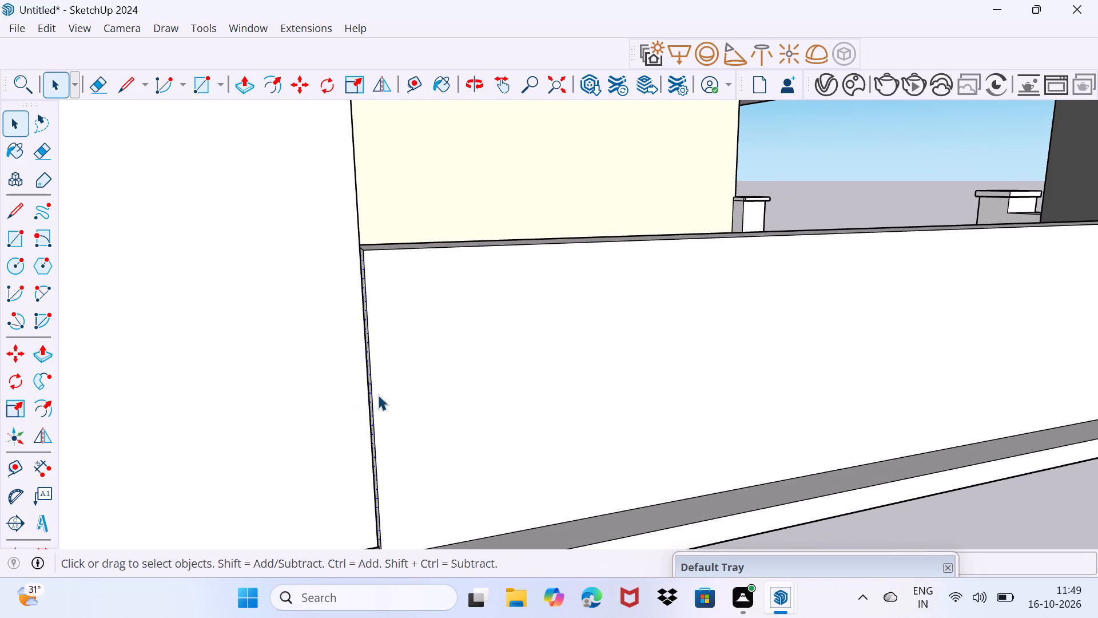
# Push/Pull the extended low wall's long outer face slightly inward to align it with the adjoining house wall.
pyautogui.click(390, 395)
pyautogui.press('p')
pyautogui.click(392, 394)
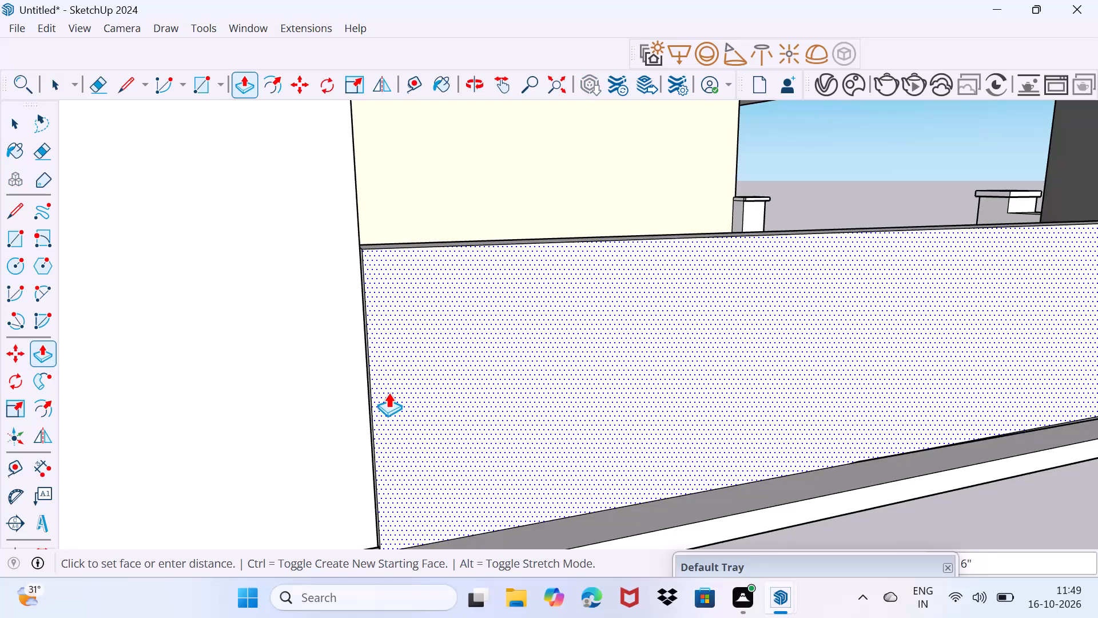
pyautogui.click(349, 392)
pyautogui.press('space')
# Erase the leftover line on the floor slab along the outer base of the extended low wall.
pyautogui.moveTo(387, 394); pyautogui.dragTo(399, 385)
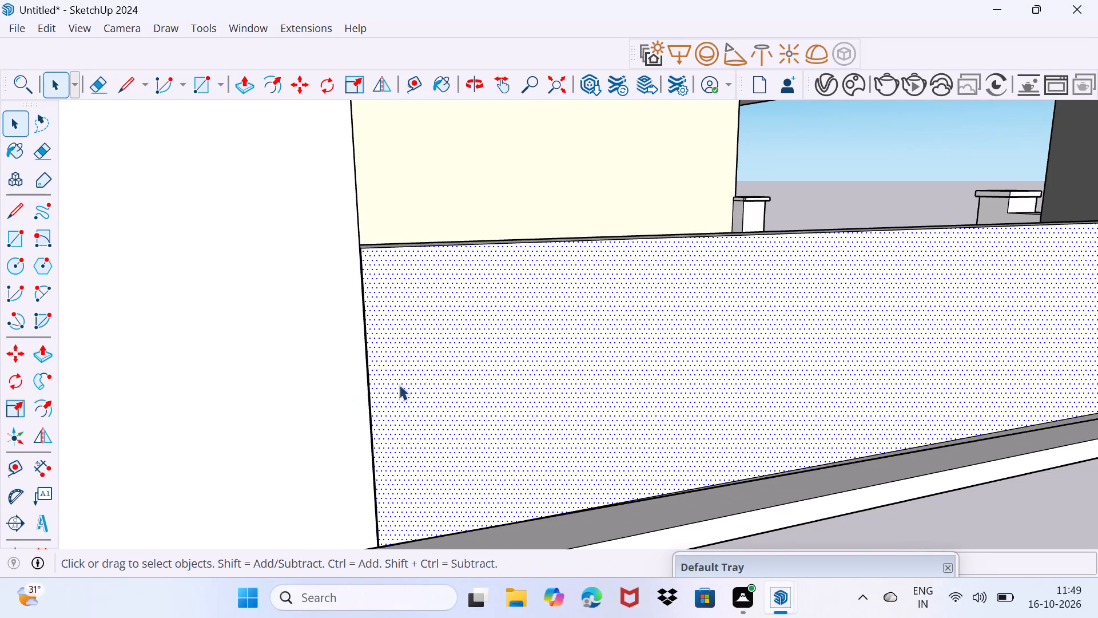
pyautogui.moveTo(399, 385); pyautogui.dragTo(410, 373)
pyautogui.moveTo(511, 380); pyautogui.dragTo(498, 397, button='middle')
pyautogui.scroll(3, 873, 474)
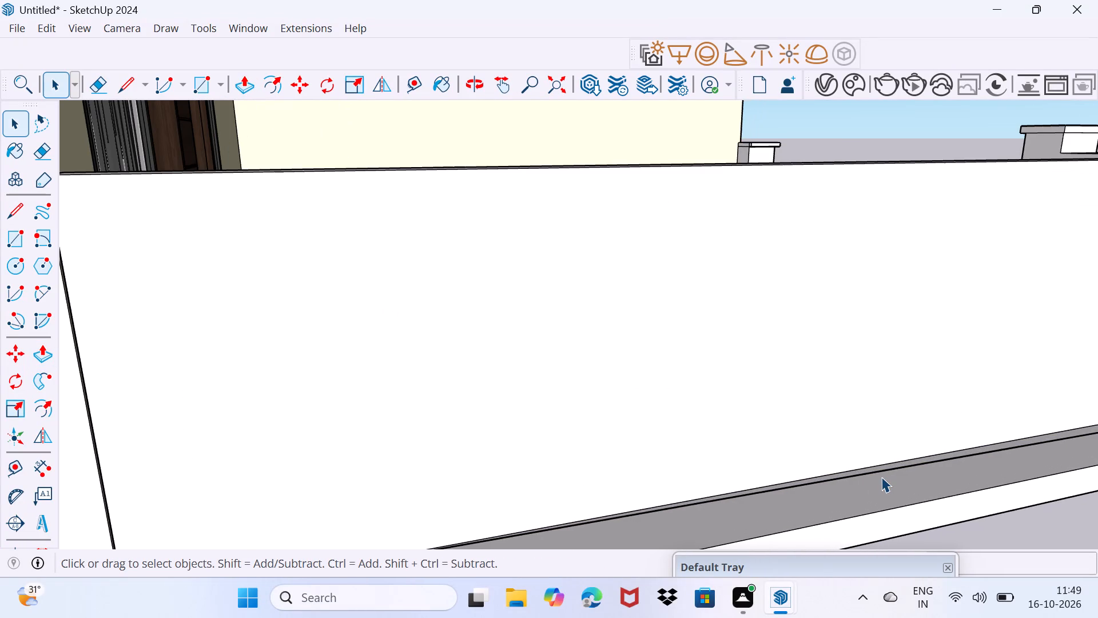
pyautogui.press('e')
pyautogui.click(887, 472)
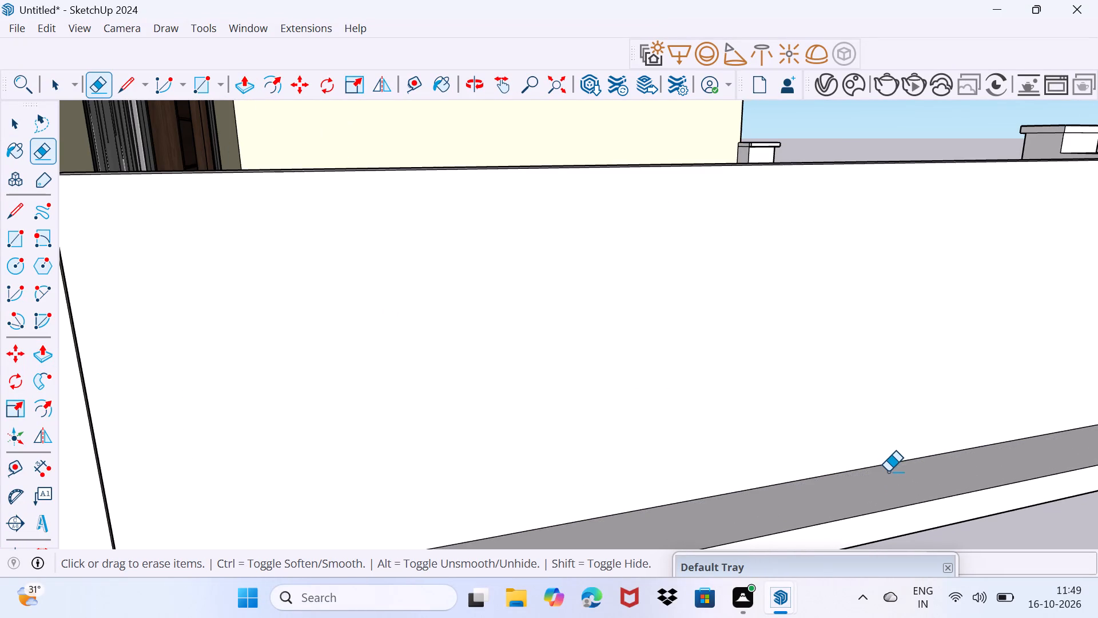
pyautogui.scroll(-12, 908, 472)
pyautogui.moveTo(986, 467); pyautogui.dragTo(740, 438, button='middle')
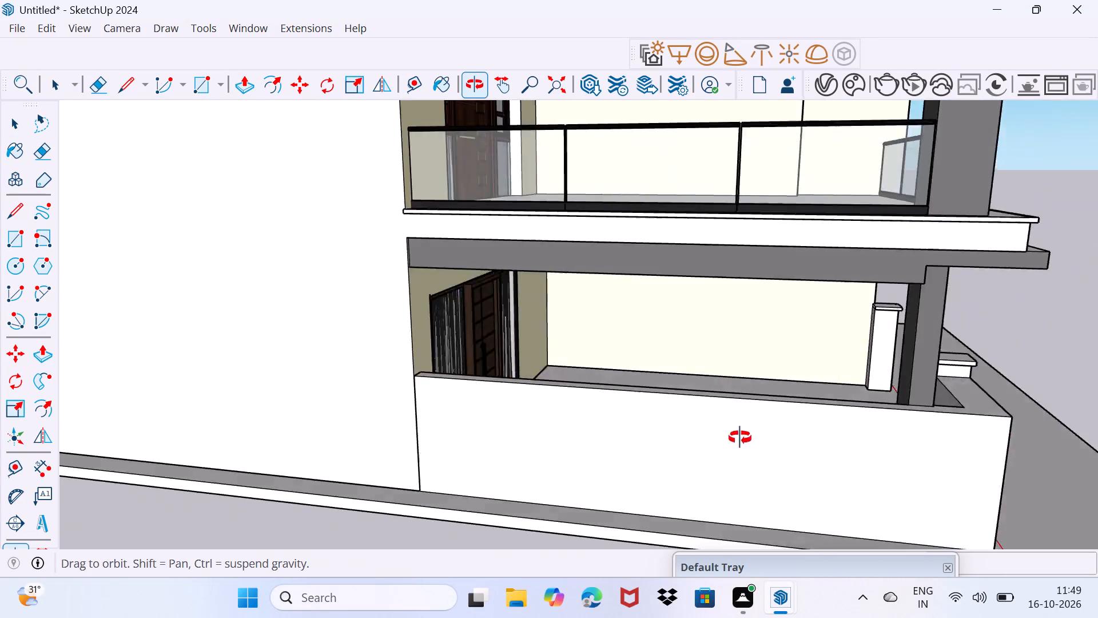
# Paint the front face of the cap on the low wall's entrance post with the dark grey from Colors-Named.
pyautogui.moveTo(740, 438); pyautogui.dragTo(511, 431, button='middle')
pyautogui.scroll(3, 369, 384)
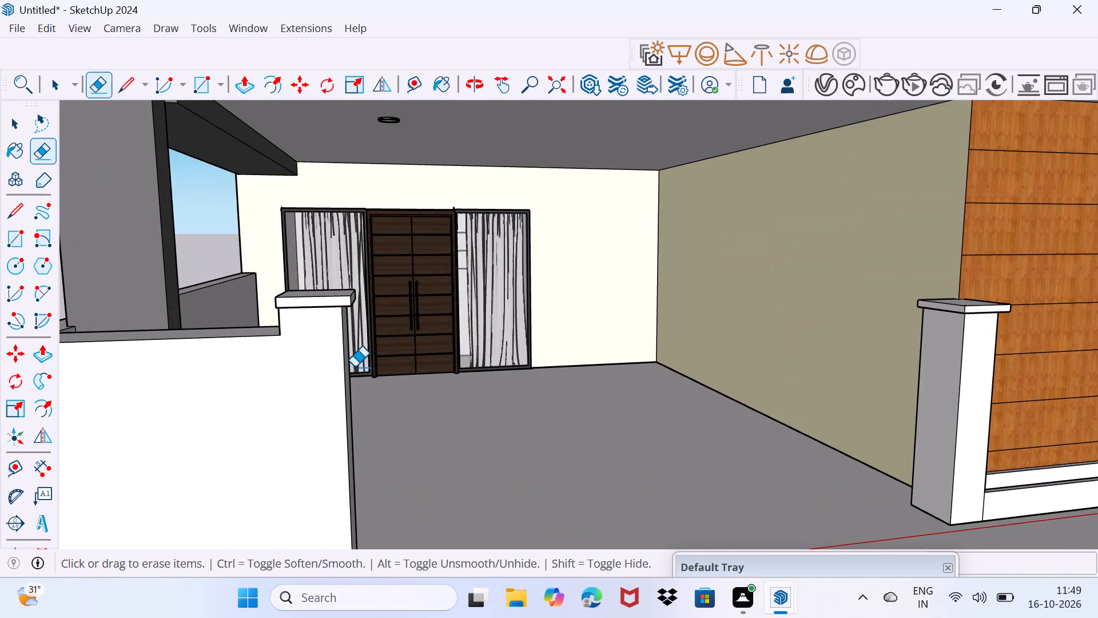
pyautogui.moveTo(362, 366); pyautogui.dragTo(357, 352, button='middle')
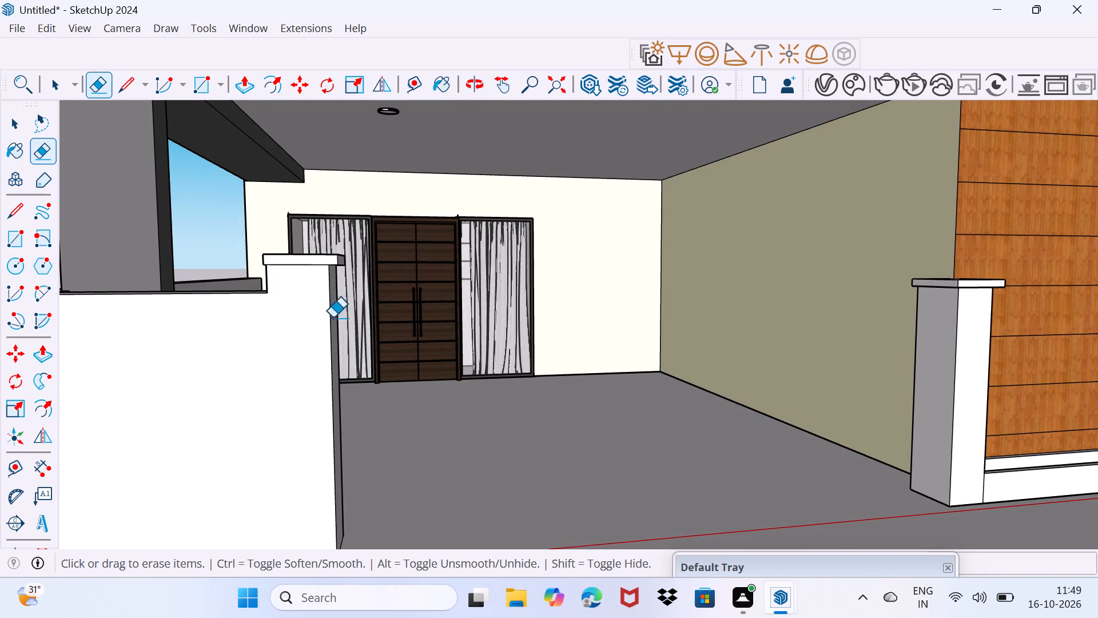
pyautogui.moveTo(804, 575); pyautogui.dragTo(820, 438)
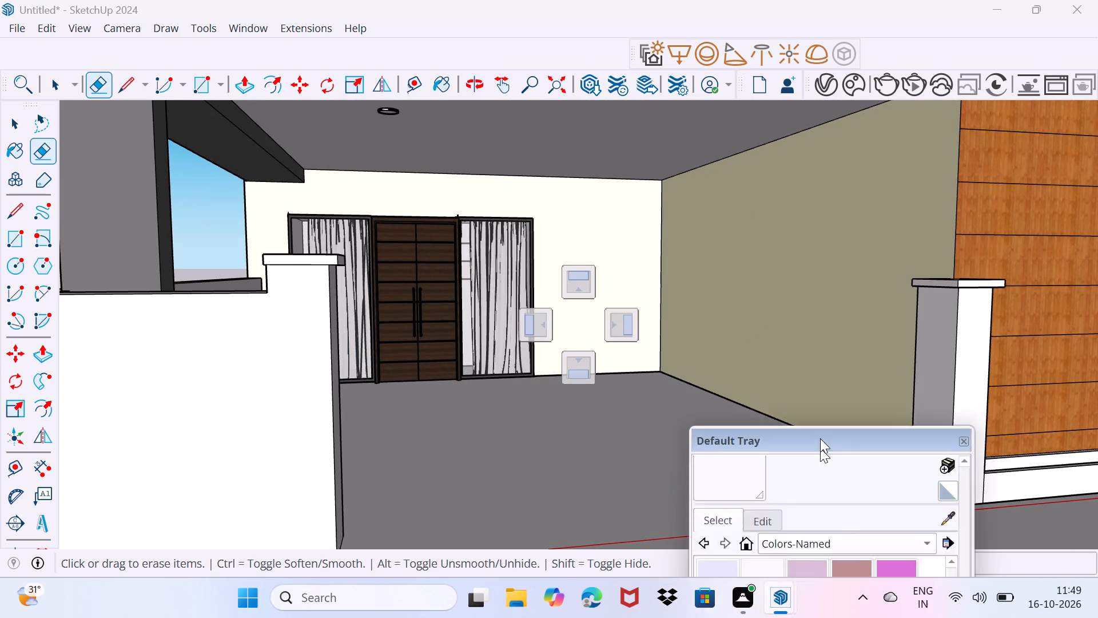
pyautogui.moveTo(820, 438); pyautogui.dragTo(829, 231)
pyautogui.click(828, 326)
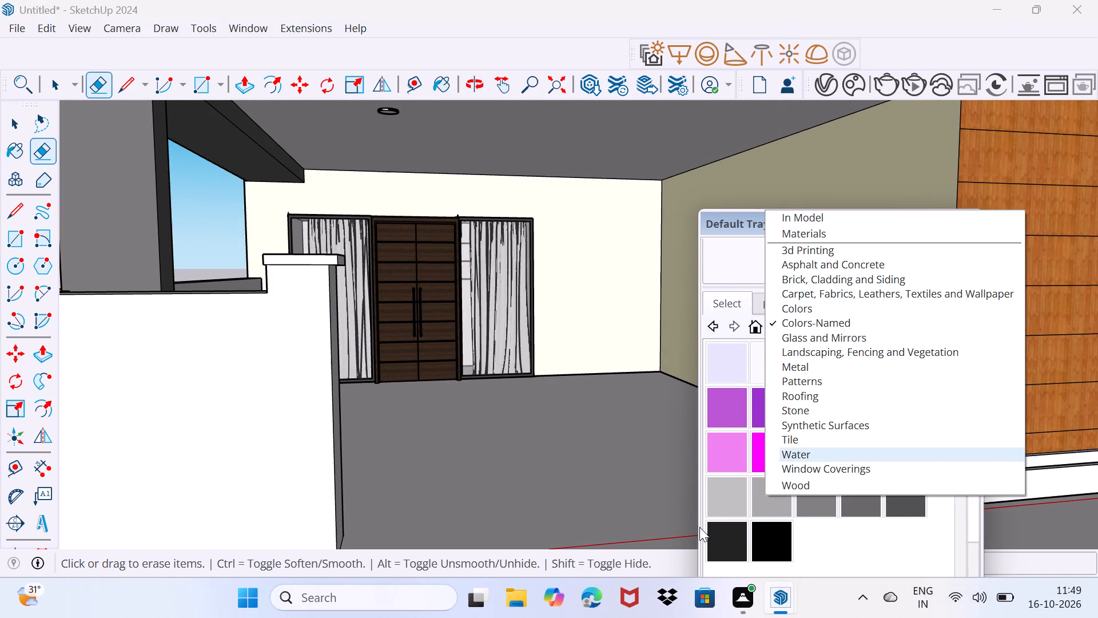
pyautogui.moveTo(703, 514); pyautogui.dragTo(711, 503)
pyautogui.moveTo(896, 496); pyautogui.dragTo(904, 493)
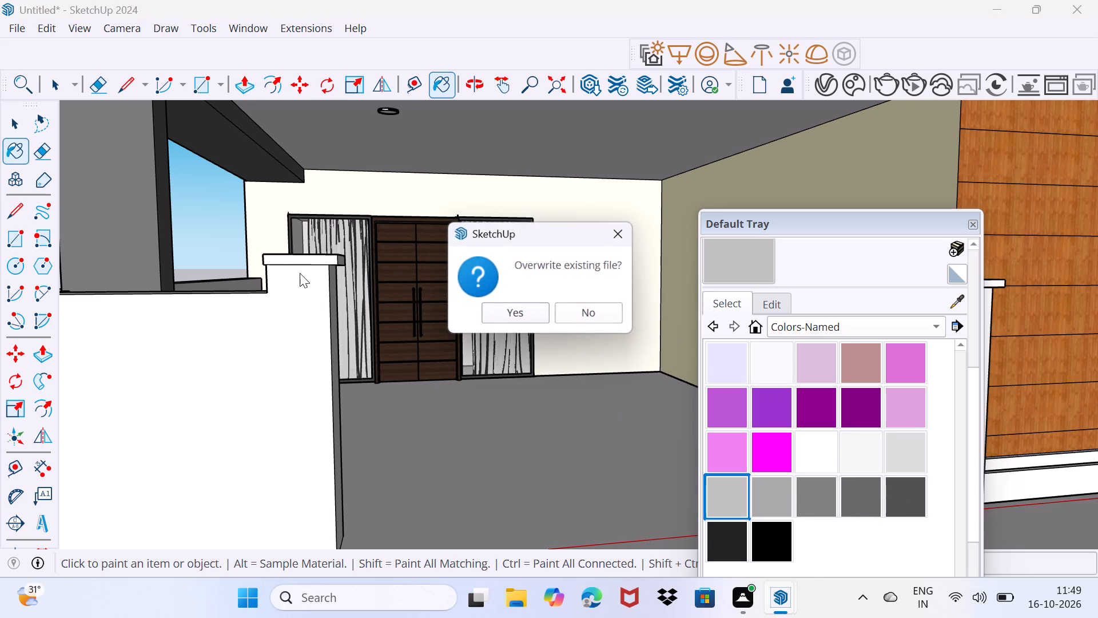
pyautogui.scroll(4, 277, 240)
pyautogui.click(623, 232)
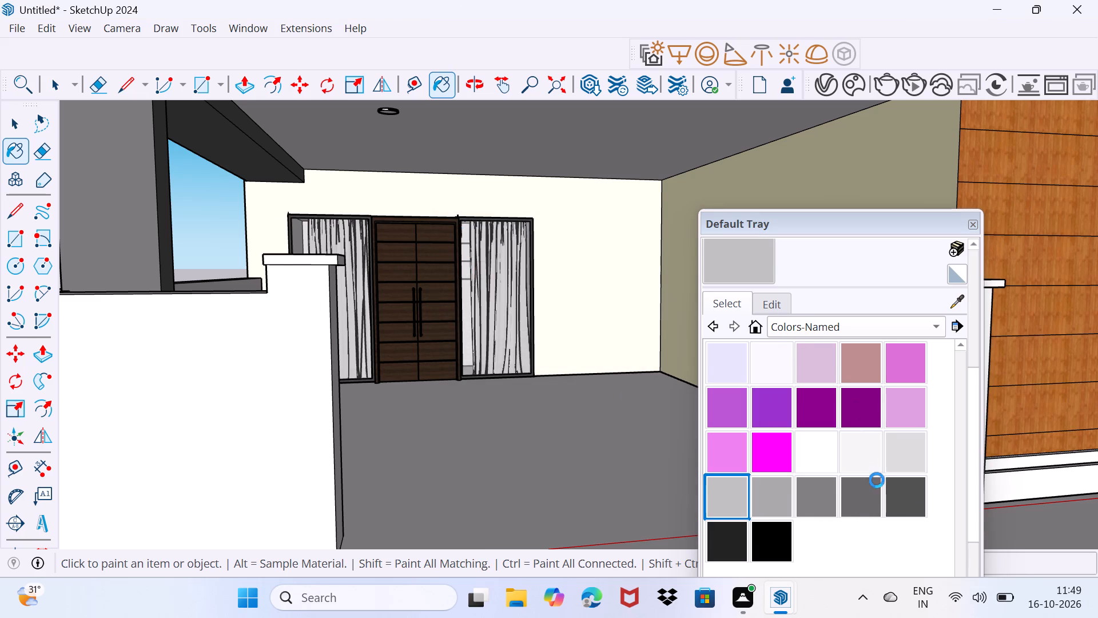
pyautogui.scroll(-10, 847, 465)
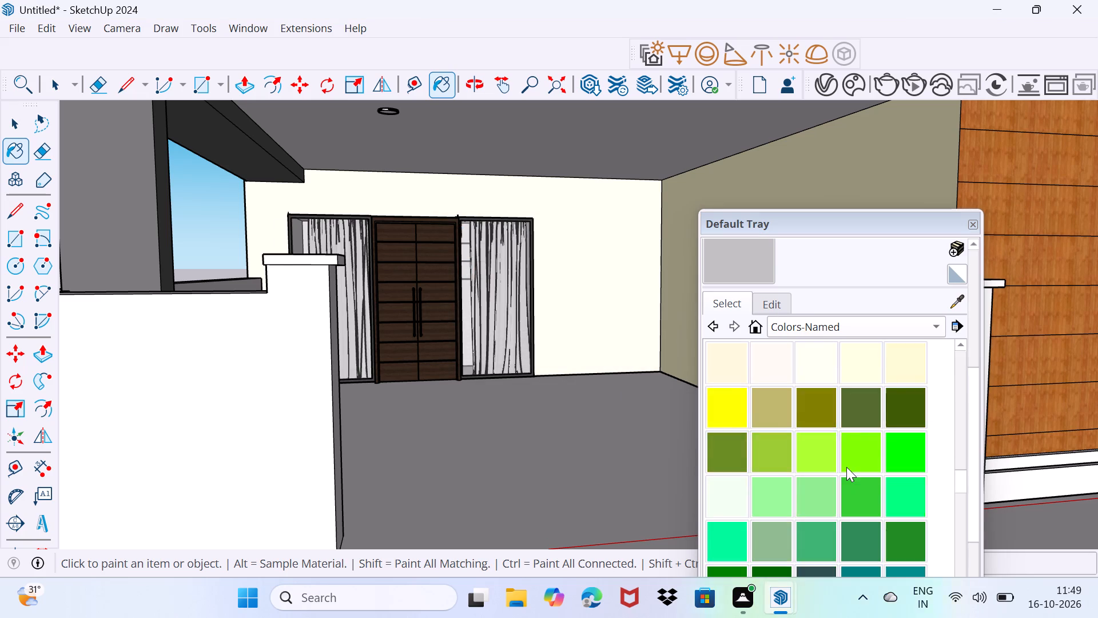
pyautogui.scroll(-19, 846, 467)
pyautogui.scroll(1, 860, 399)
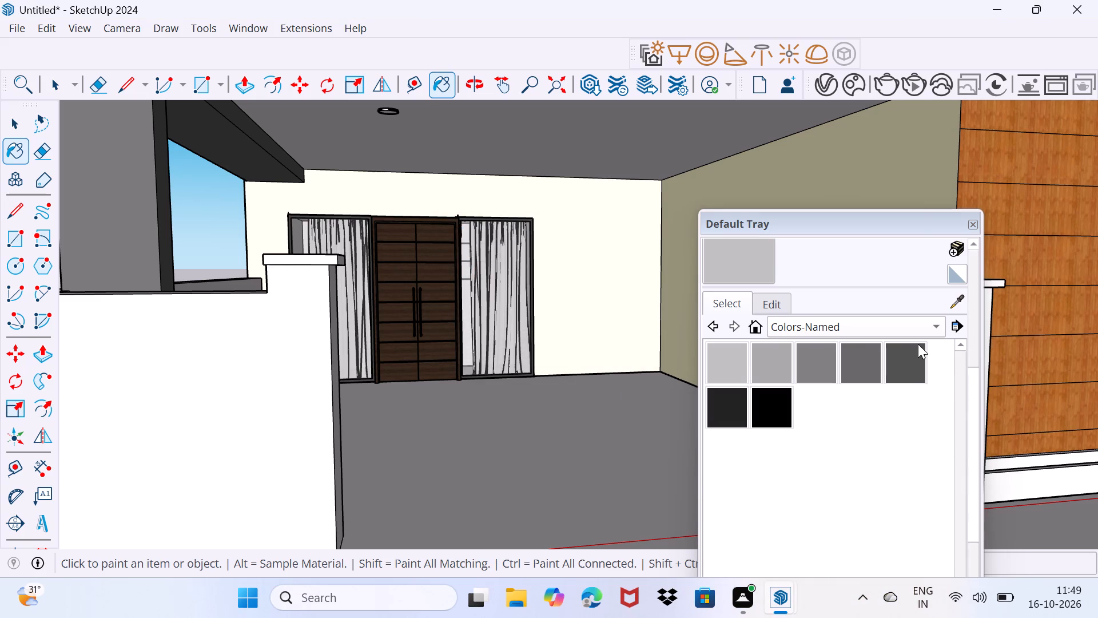
pyautogui.moveTo(904, 359); pyautogui.dragTo(912, 359)
pyautogui.scroll(4, 238, 243)
pyautogui.scroll(-3, 385, 359)
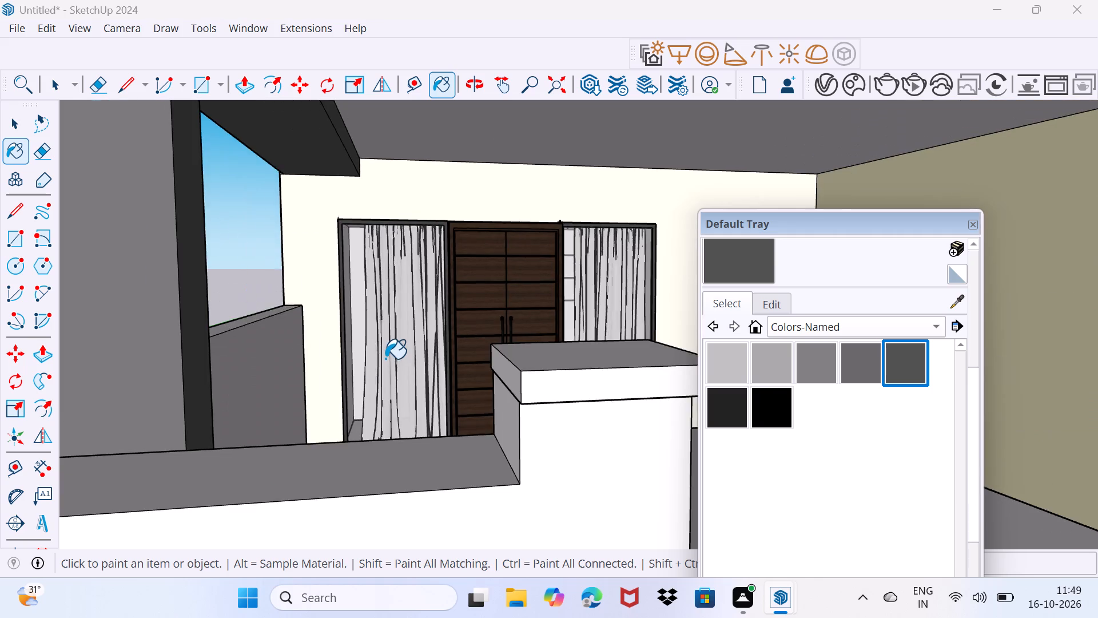
pyautogui.scroll(2, 499, 382)
pyautogui.click(500, 371)
# Paint the same cap's end face toward the large pillar and its top face dark grey, undoing the stray paint.
pyautogui.moveTo(426, 369); pyautogui.dragTo(456, 369, button='middle')
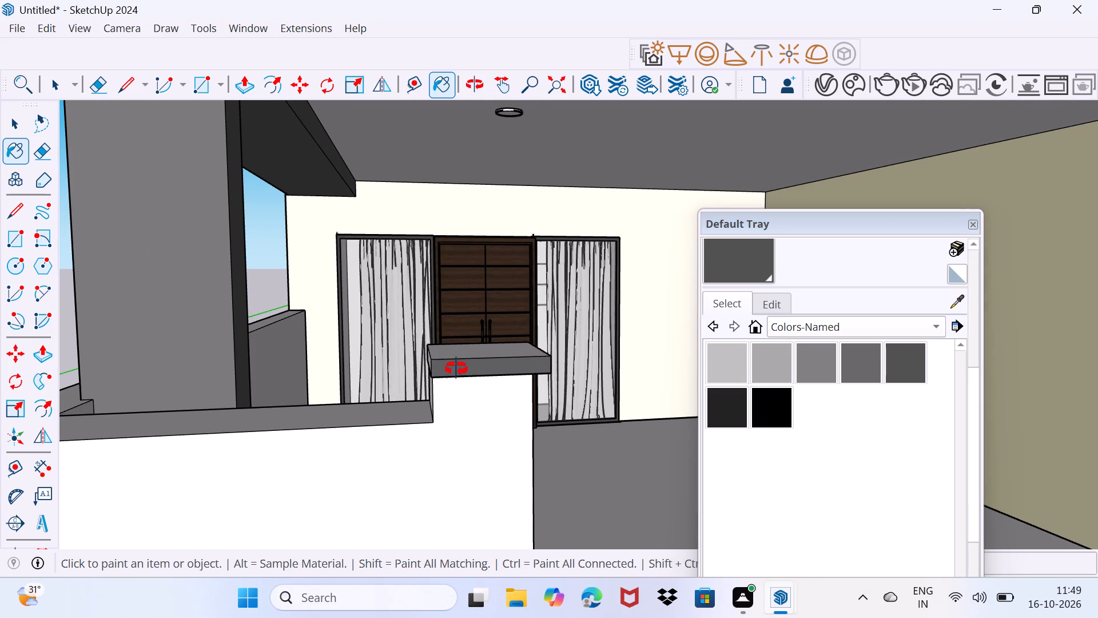
pyautogui.moveTo(456, 369); pyautogui.dragTo(475, 368, button='middle')
pyautogui.keyDown('shift'); pyautogui.moveTo(550, 369); pyautogui.dragTo(250, 342, button='middle'); pyautogui.keyUp('shift')
pyautogui.moveTo(213, 356); pyautogui.dragTo(332, 352, button='middle')
pyautogui.scroll(-3, 332, 352)
pyautogui.scroll(4, 232, 321)
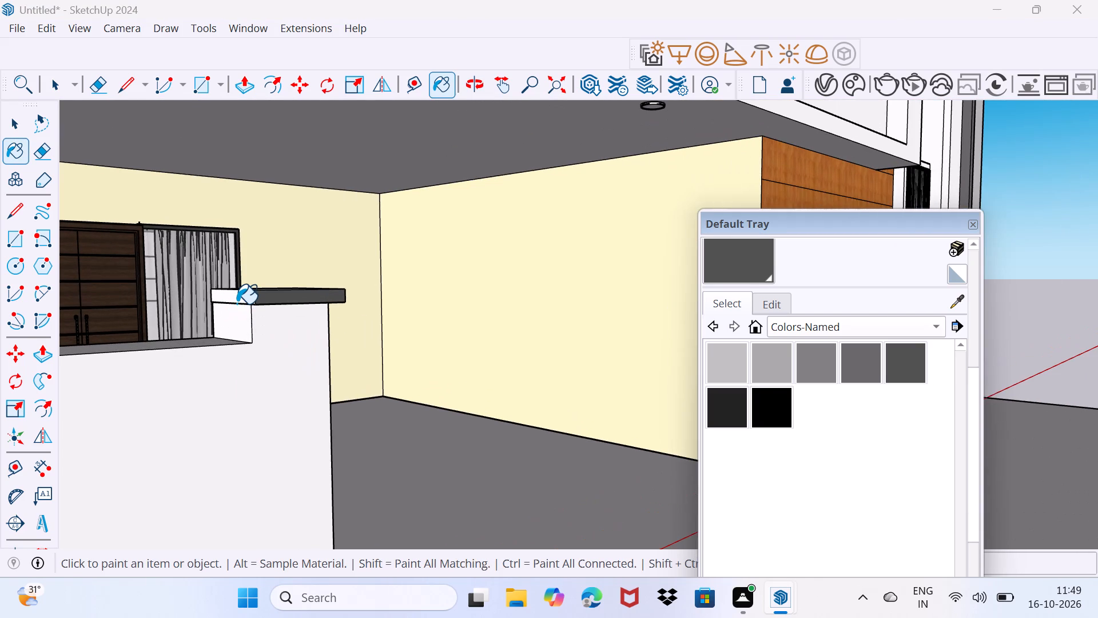
pyautogui.click(238, 304)
pyautogui.click(245, 293)
pyautogui.scroll(5, 247, 291)
pyautogui.moveTo(260, 293); pyautogui.dragTo(253, 316, button='middle')
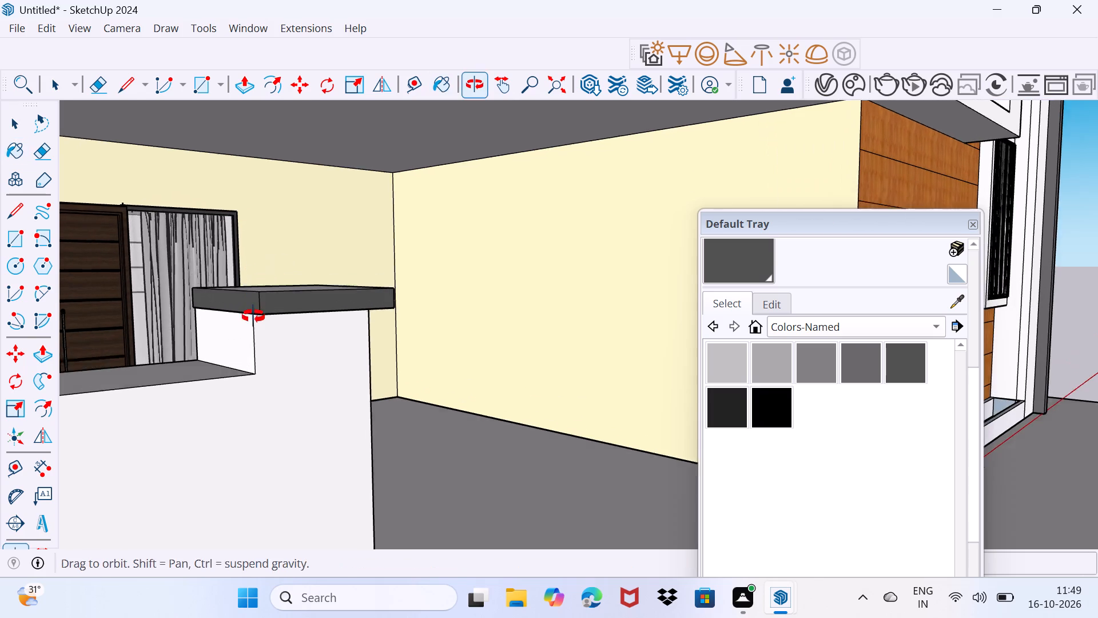
pyautogui.moveTo(253, 316); pyautogui.dragTo(253, 318, button='middle')
pyautogui.moveTo(283, 271); pyautogui.dragTo(284, 278)
pyautogui.hotkey('ctrl', 'z')
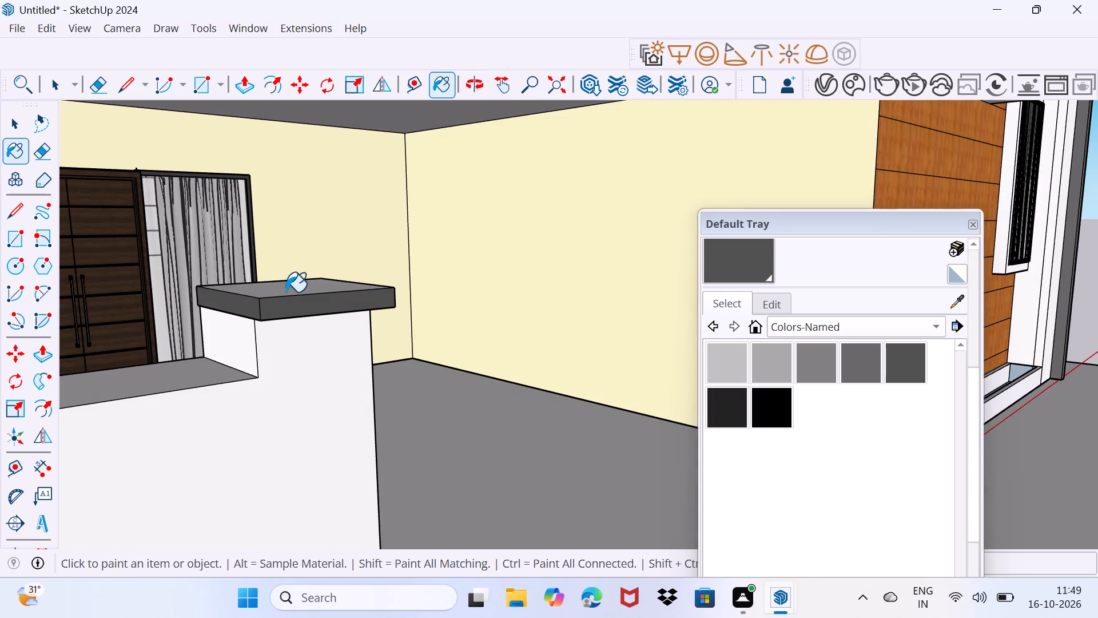
pyautogui.click(287, 292)
# Paint the remaining side faces of the low wall post's cap the same dark grey.
pyautogui.moveTo(371, 295); pyautogui.dragTo(96, 275, button='middle')
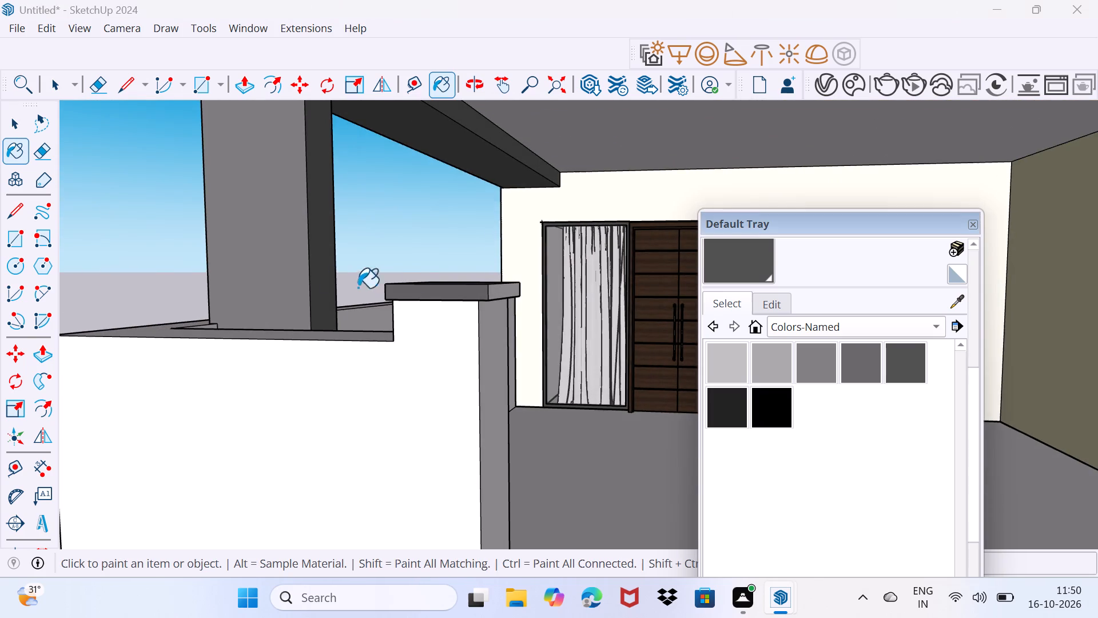
pyautogui.scroll(3, 465, 293)
pyautogui.click(509, 293)
pyautogui.moveTo(504, 294); pyautogui.dragTo(348, 327, button='middle')
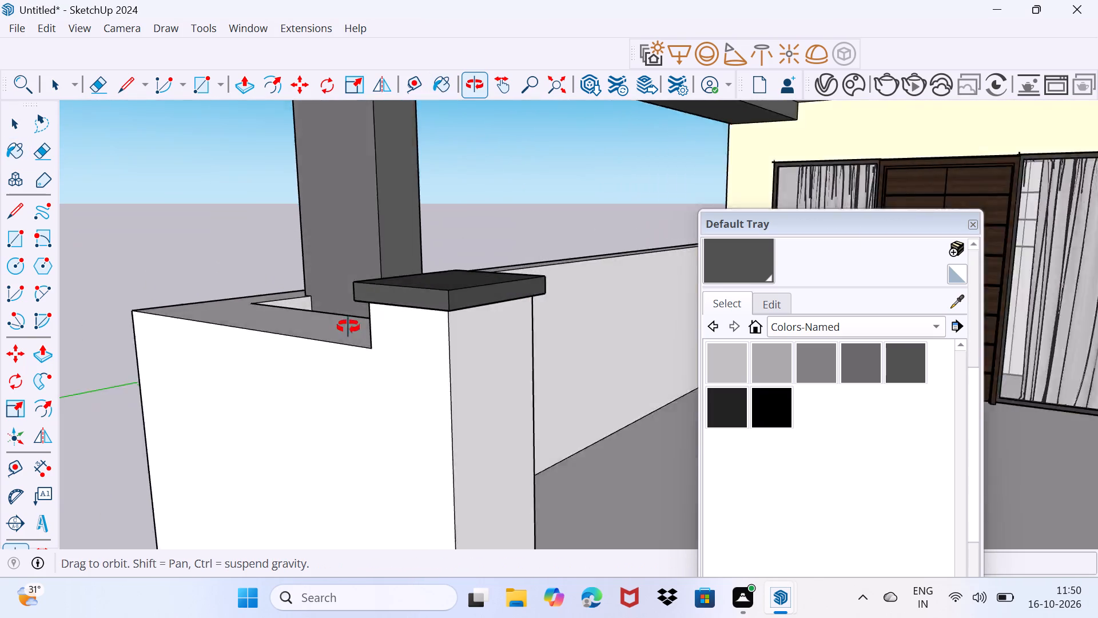
pyautogui.moveTo(348, 327); pyautogui.dragTo(5, 353, button='middle')
pyautogui.scroll(3, 665, 312)
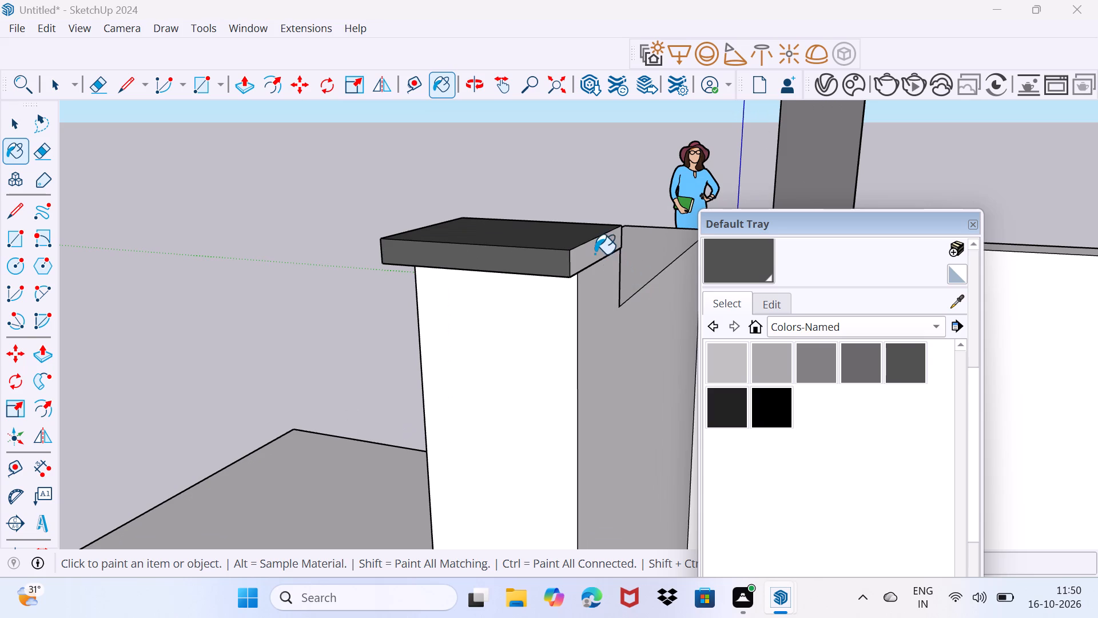
pyautogui.click(595, 254)
pyautogui.scroll(-12, 580, 257)
# Paint the front, porch-side and top faces of the cap on the short post beside the wood cladding dark grey.
pyautogui.moveTo(841, 217); pyautogui.dragTo(833, 311)
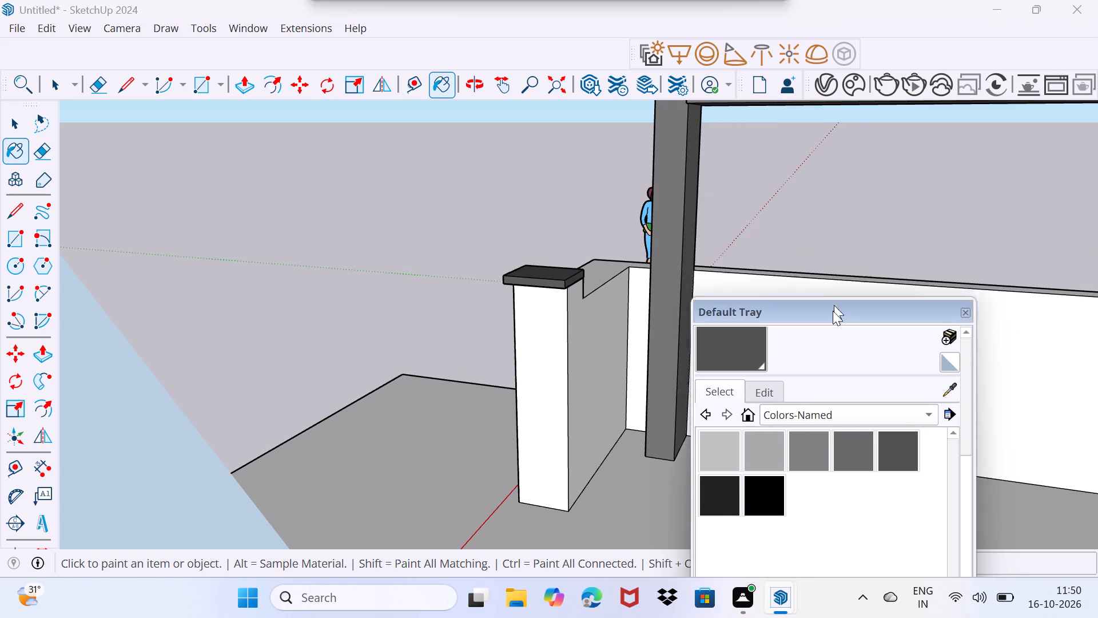
pyautogui.moveTo(833, 311); pyautogui.dragTo(821, 517)
pyautogui.scroll(-4, 552, 312)
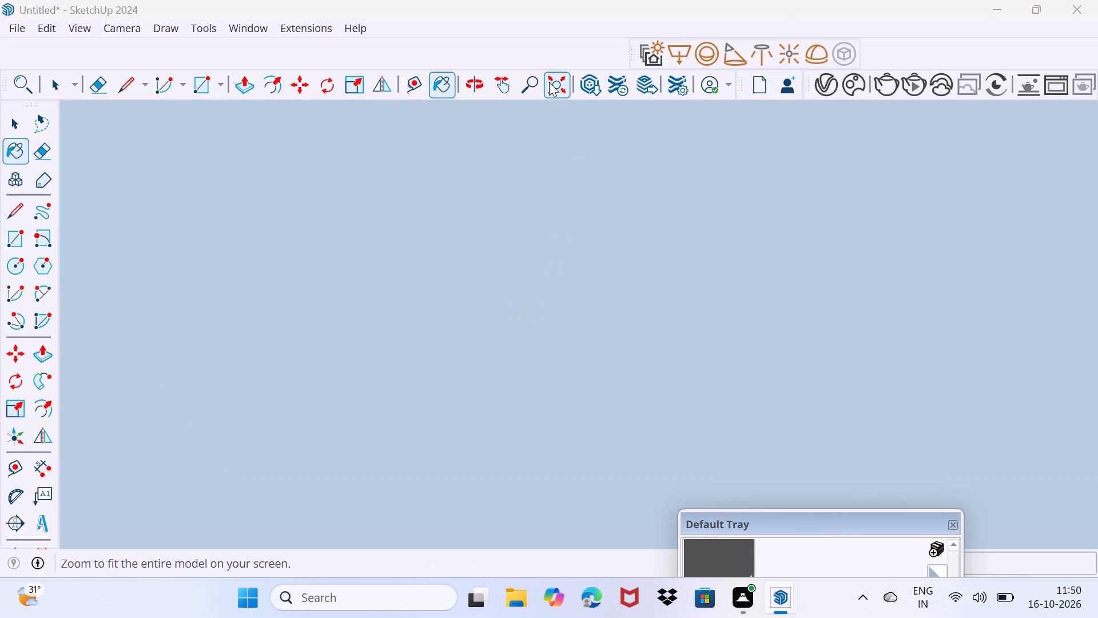
pyautogui.click(551, 82)
pyautogui.moveTo(475, 307); pyautogui.dragTo(1029, 285, button='middle')
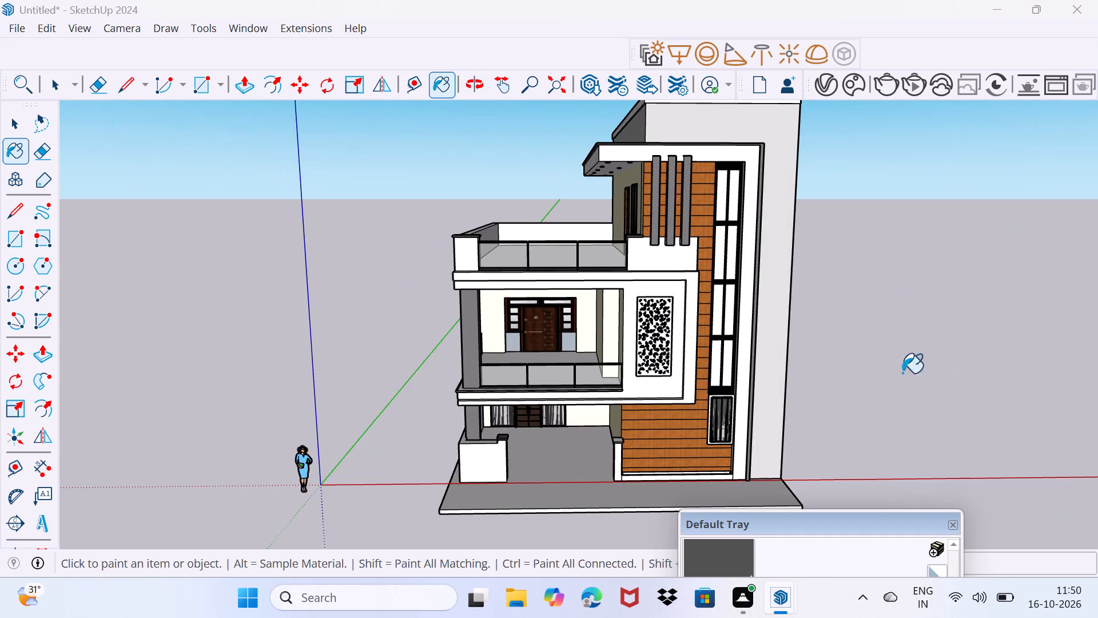
pyautogui.scroll(14, 622, 475)
pyautogui.moveTo(606, 455); pyautogui.dragTo(676, 441, button='middle')
pyautogui.scroll(11, 807, 304)
pyautogui.click(754, 292)
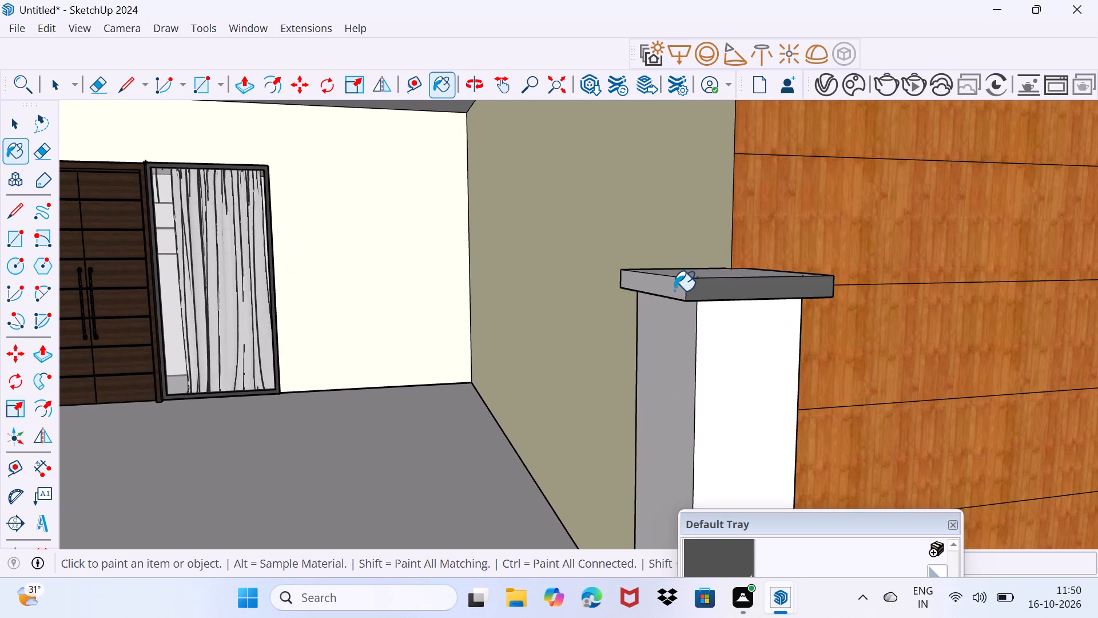
pyautogui.click(678, 290)
pyautogui.click(701, 274)
# Paint the rear faces of the cap on the post beside the wood cladding with the same dark grey.
pyautogui.moveTo(689, 298); pyautogui.dragTo(1068, 349, button='middle')
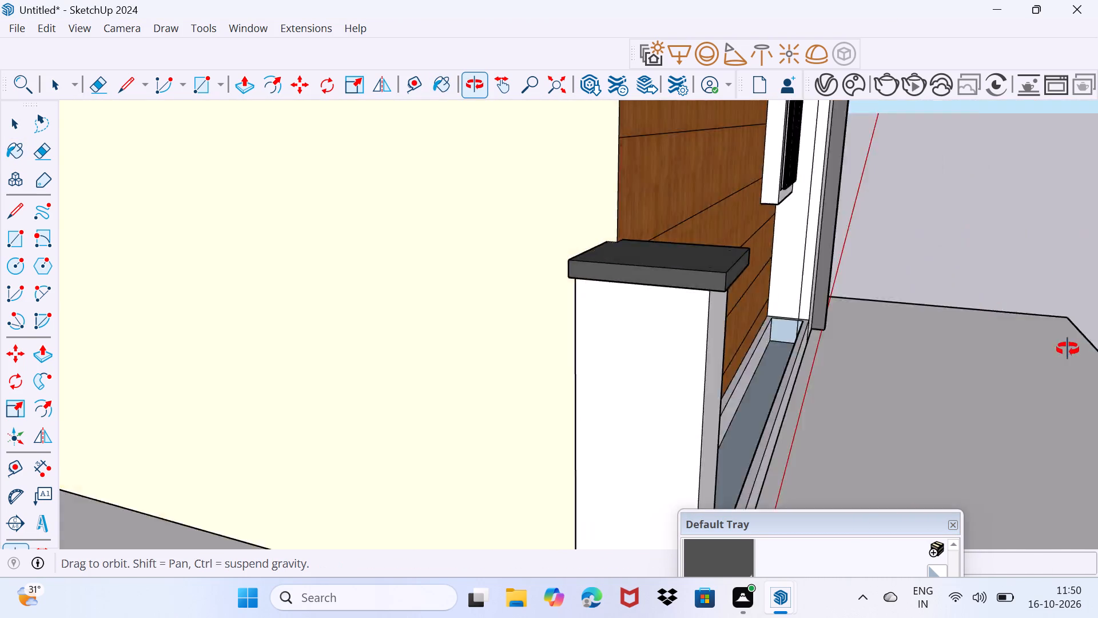
pyautogui.moveTo(1068, 349); pyautogui.dragTo(1097, 350, button='middle')
pyautogui.moveTo(574, 308); pyautogui.dragTo(950, 304, button='middle')
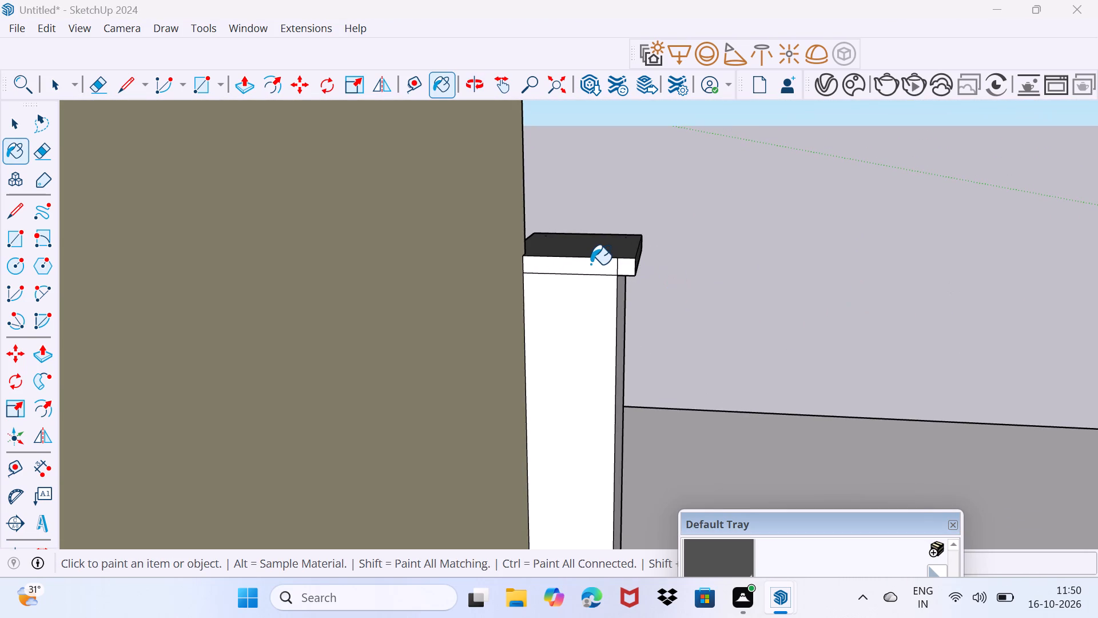
pyautogui.click(593, 267)
pyautogui.click(624, 270)
pyautogui.moveTo(665, 275); pyautogui.dragTo(260, 305, button='middle')
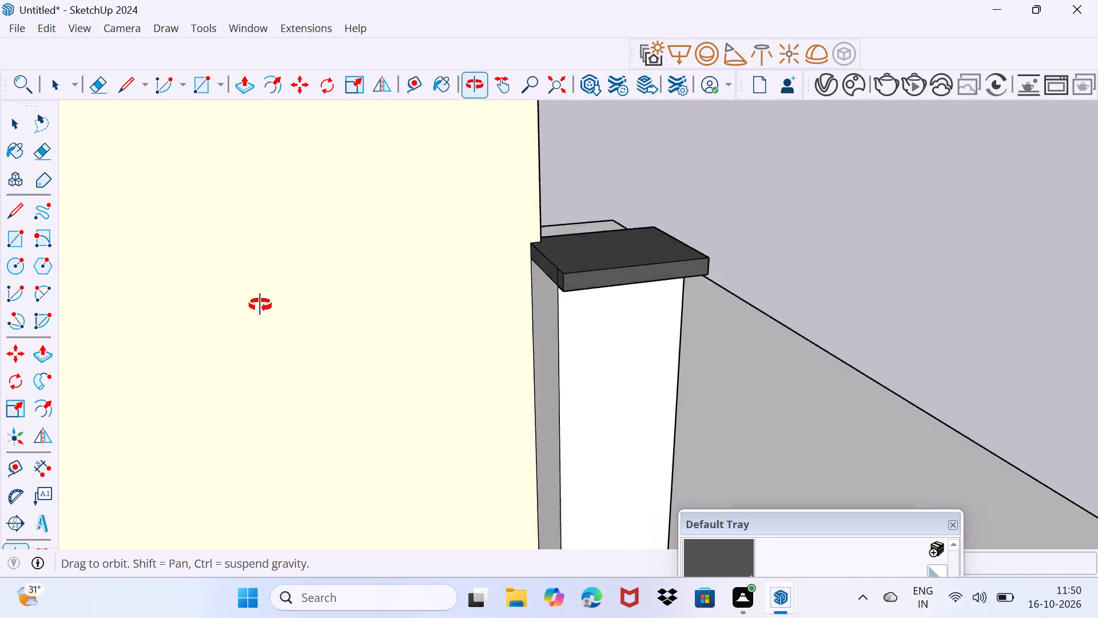
pyautogui.moveTo(260, 305); pyautogui.dragTo(0, 255, button='middle')
pyautogui.scroll(-17, 411, 276)
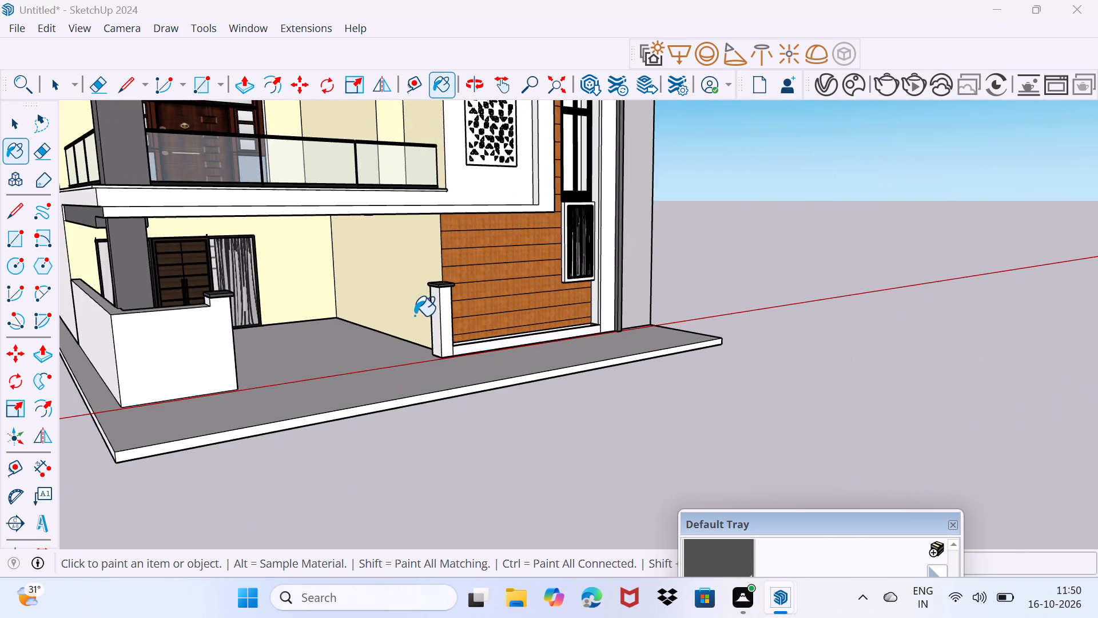
pyautogui.moveTo(397, 328); pyautogui.dragTo(336, 332, button='middle')
pyautogui.press('space')
pyautogui.moveTo(743, 518); pyautogui.dragTo(729, 576)
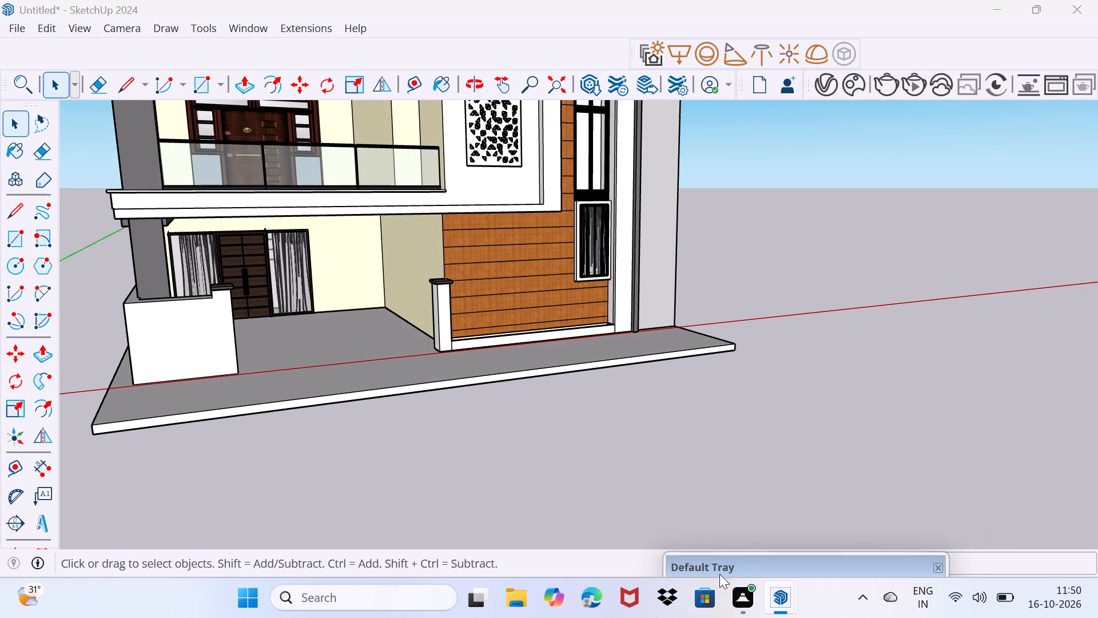
# Search the 3D Warehouse for GATE.
pyautogui.click(260, 20)
pyautogui.click(336, 165)
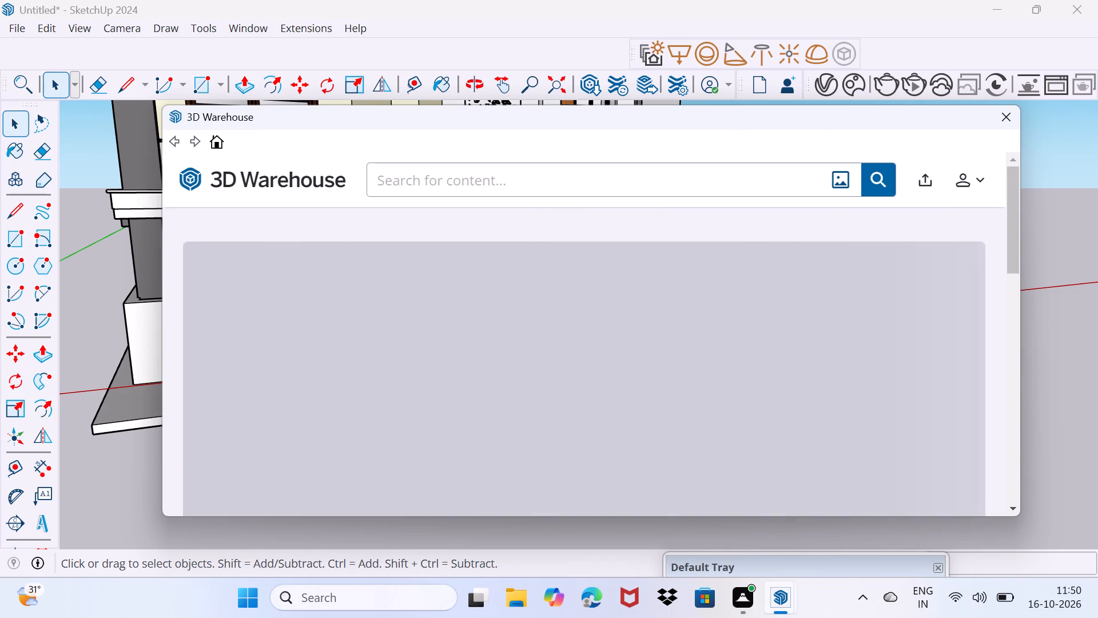
pyautogui.click(544, 170)
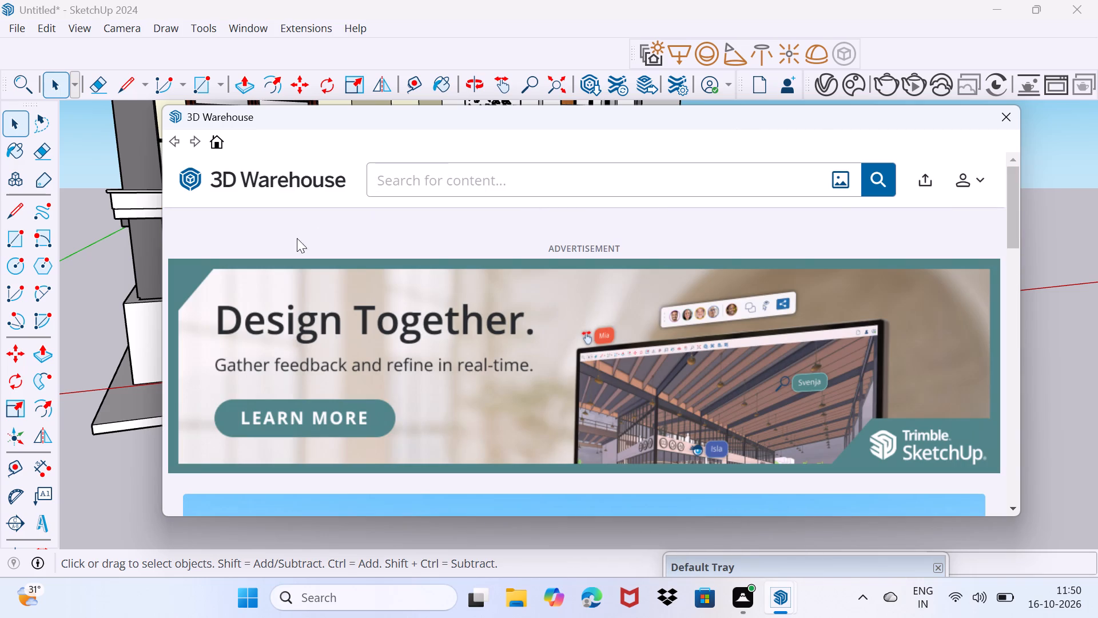
pyautogui.write('GATE')
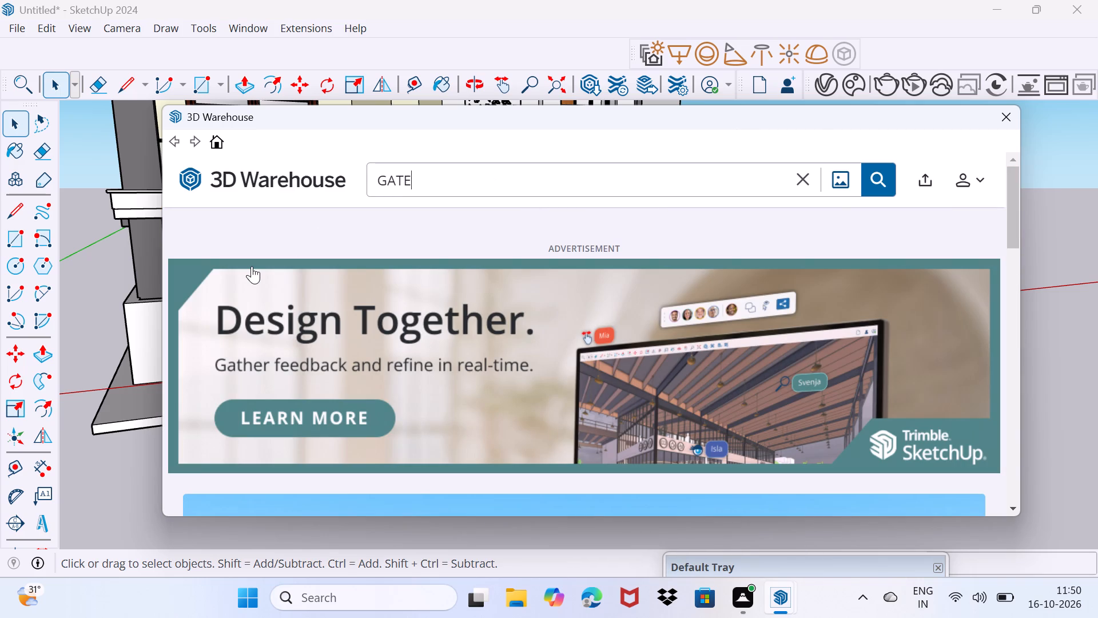
pyautogui.press('Return')
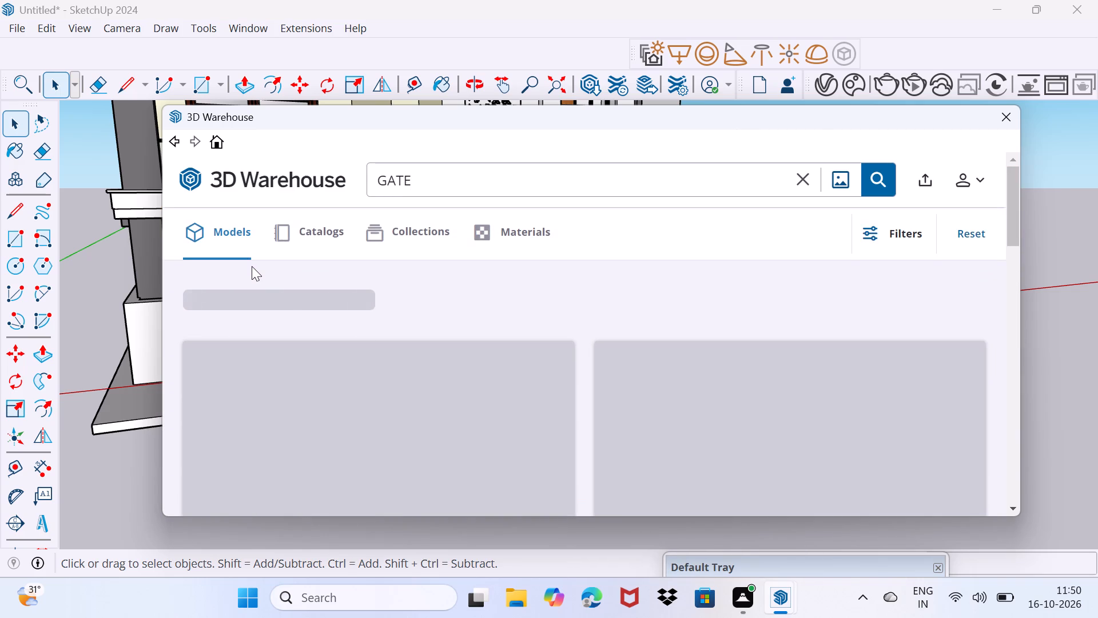
# Look through the GATE model results for a gate that suits the house entrance.
pyautogui.scroll(-4, 259, 330)
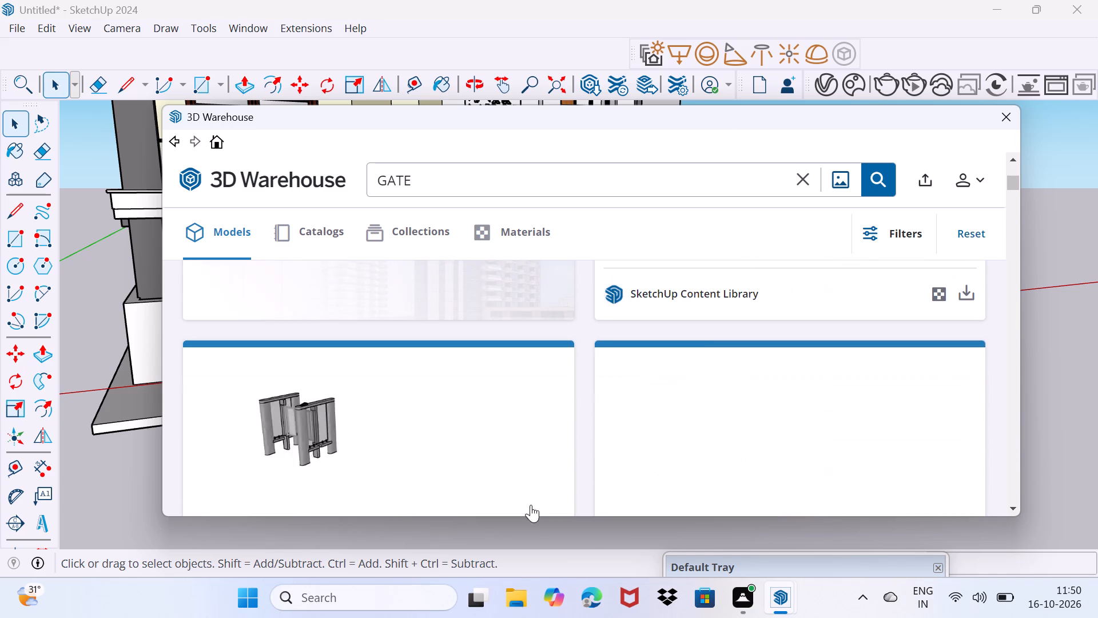
pyautogui.scroll(-4, 563, 617)
pyautogui.scroll(-8, 729, 475)
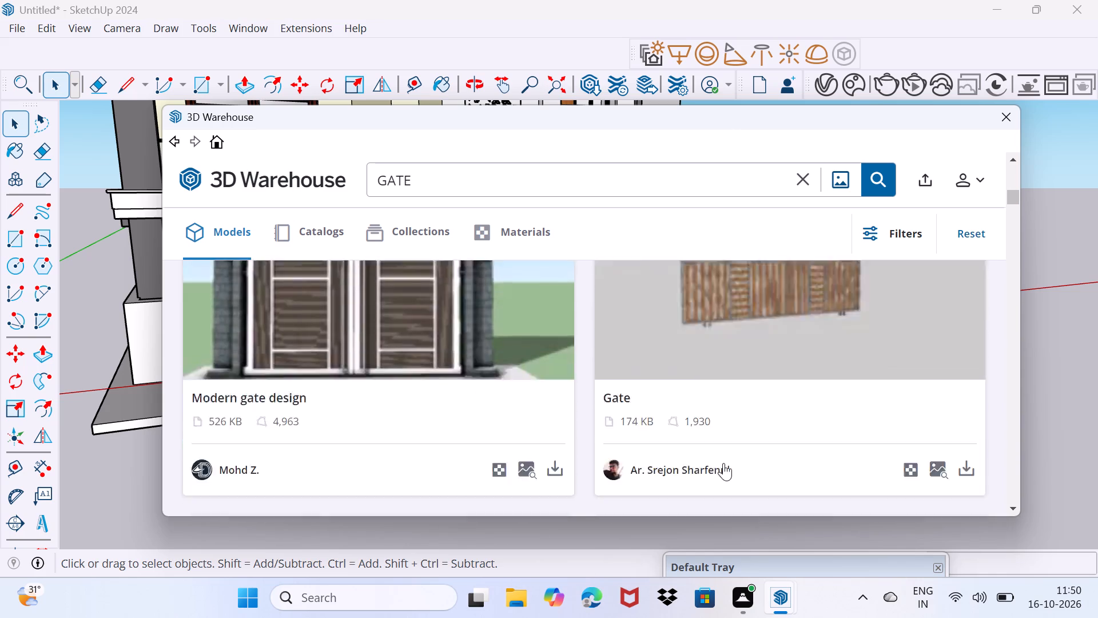
pyautogui.scroll(-7, 709, 466)
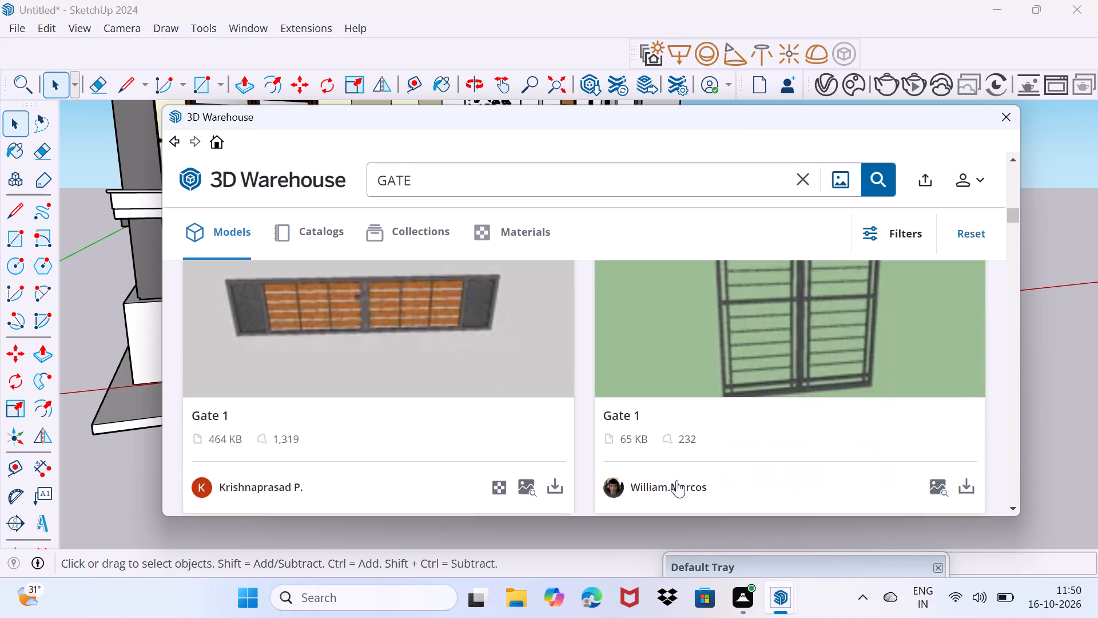
pyautogui.scroll(-9, 676, 480)
pyautogui.scroll(1, 668, 478)
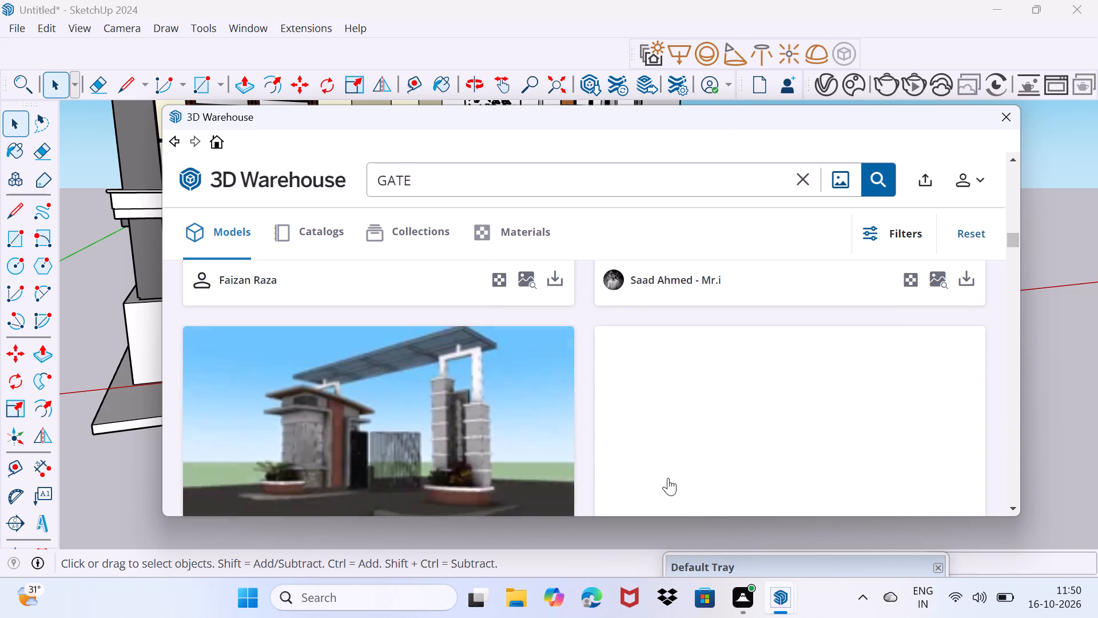
pyautogui.scroll(-6, 668, 478)
pyautogui.scroll(-3, 718, 446)
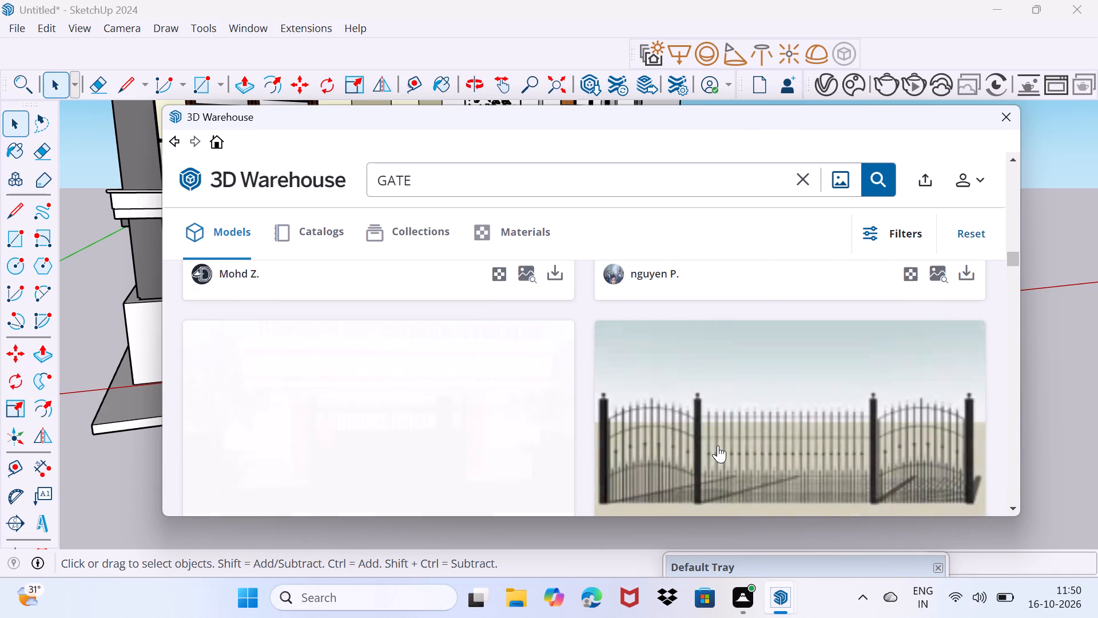
pyautogui.scroll(-4, 718, 445)
pyautogui.scroll(-5, 704, 363)
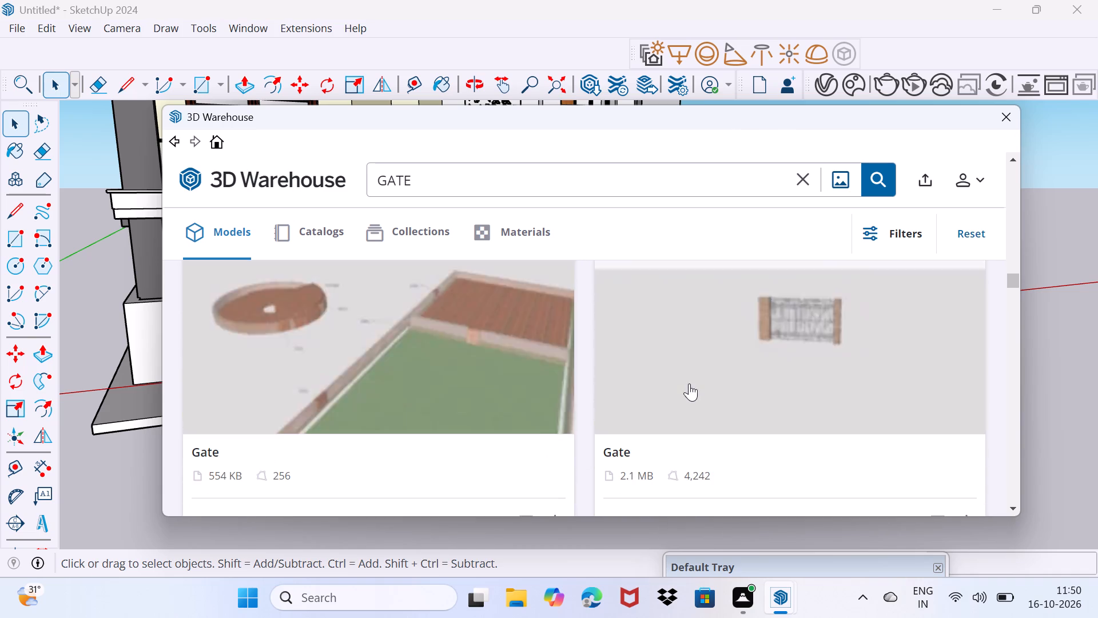
pyautogui.scroll(-7, 687, 385)
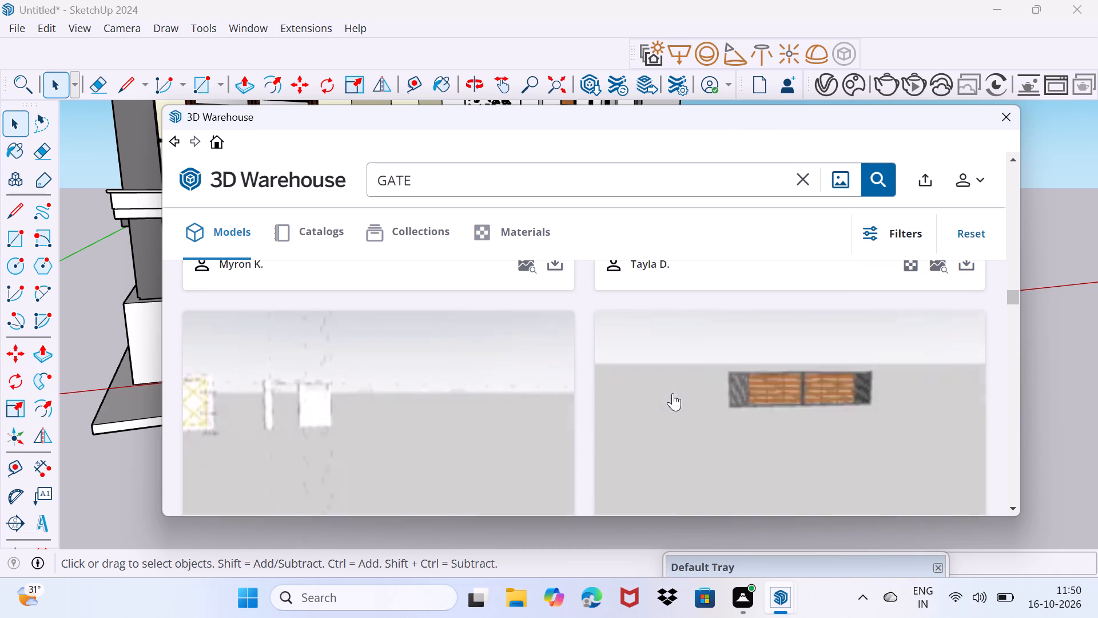
# Switch the GATE search to collections and look through them for a modern gate design.
pyautogui.click(425, 227)
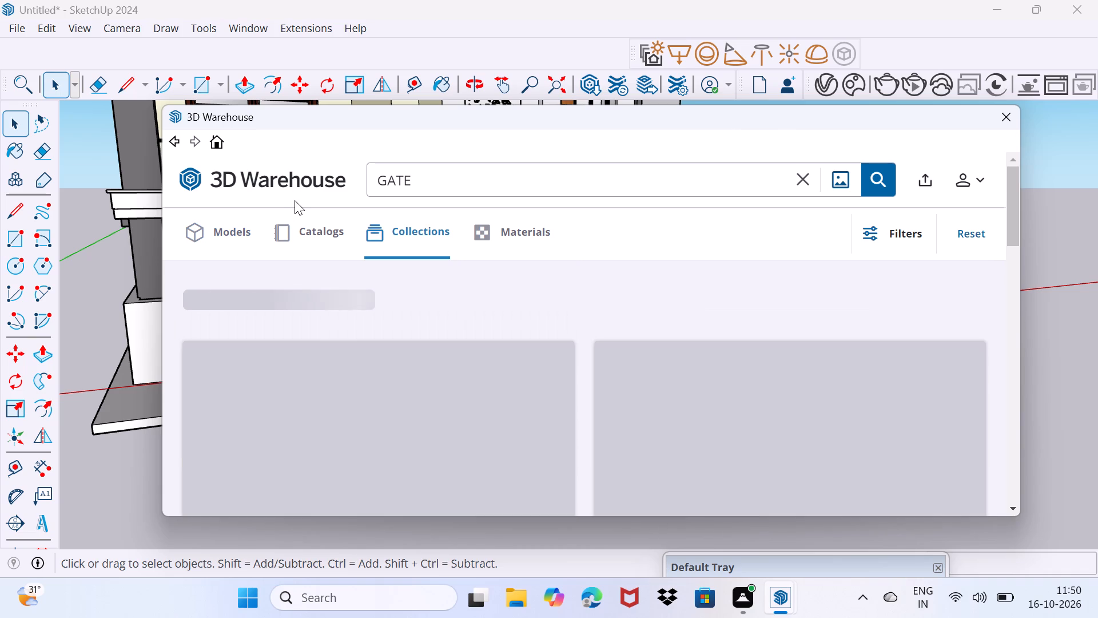
pyautogui.scroll(-1, 348, 366)
pyautogui.scroll(2, 357, 362)
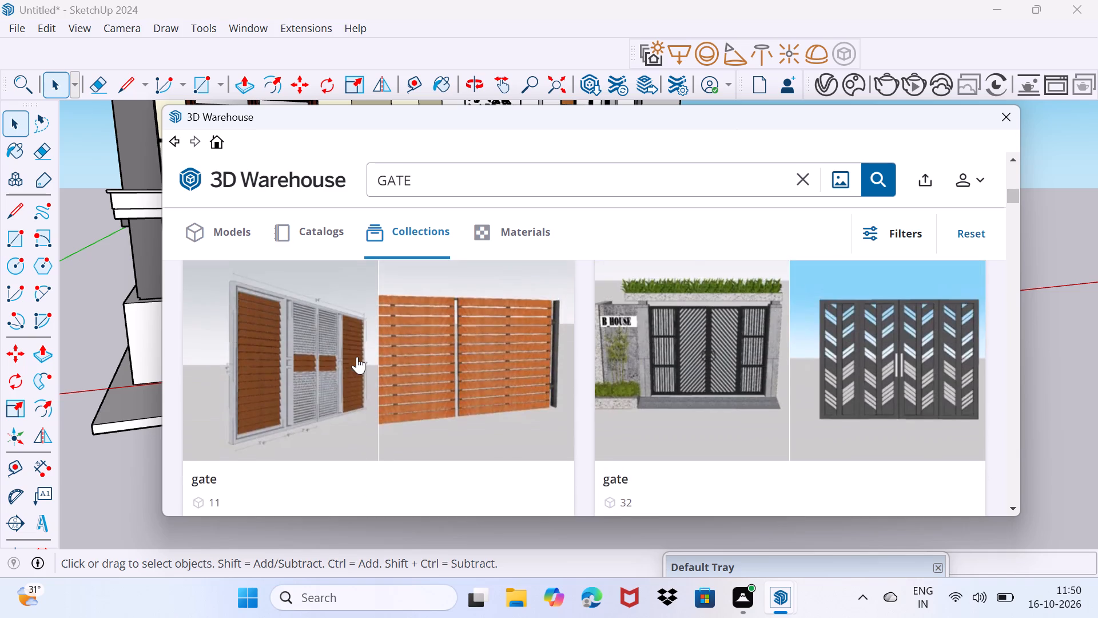
pyautogui.scroll(-11, 357, 356)
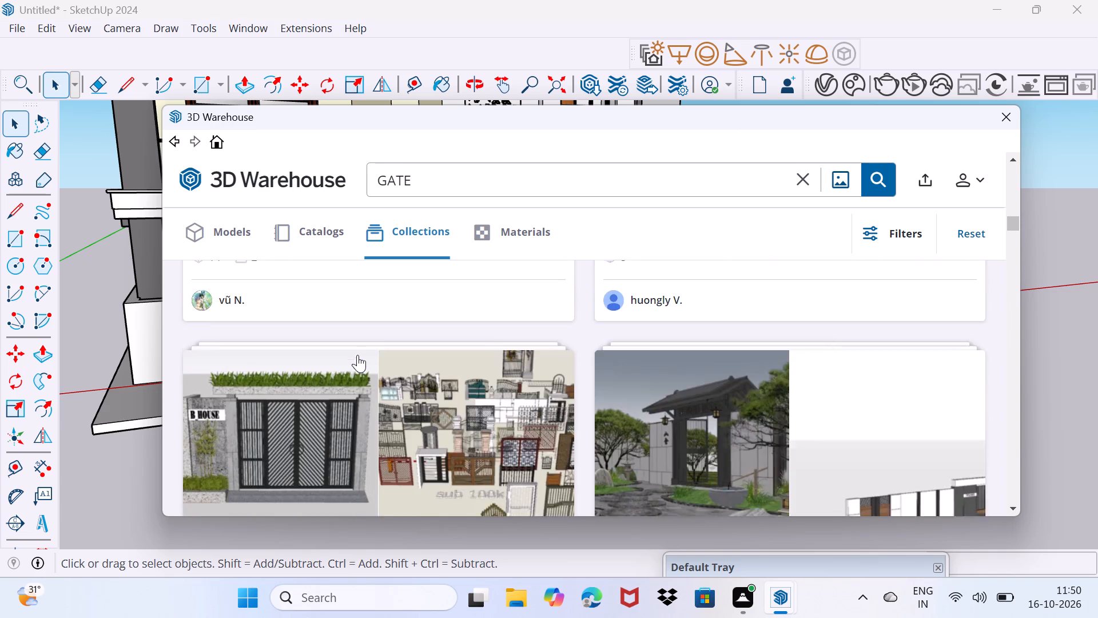
pyautogui.scroll(-8, 357, 355)
pyautogui.scroll(4, 357, 355)
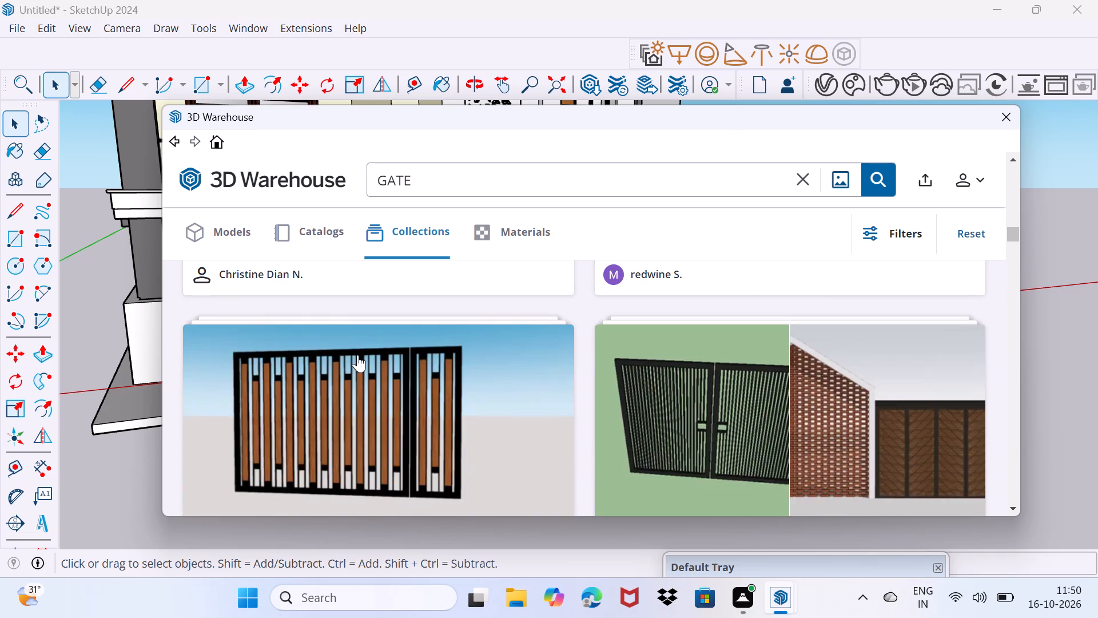
pyautogui.scroll(-1, 357, 355)
pyautogui.scroll(1, 357, 355)
pyautogui.scroll(-5, 357, 355)
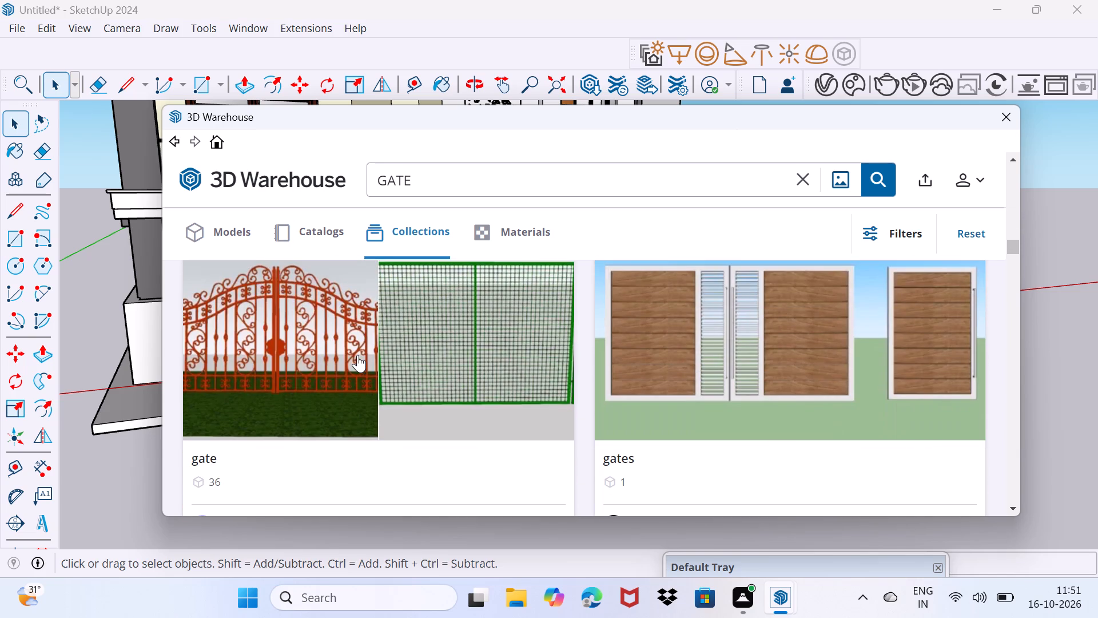
pyautogui.scroll(-4, 357, 355)
pyautogui.scroll(5, 357, 355)
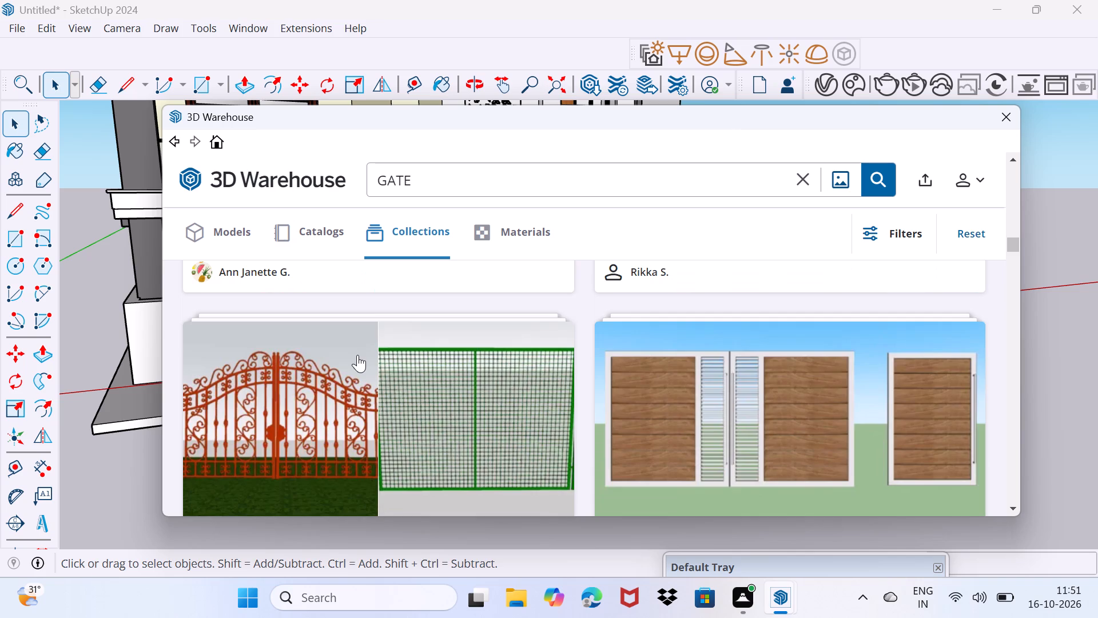
pyautogui.scroll(2, 357, 355)
pyautogui.scroll(-10, 357, 345)
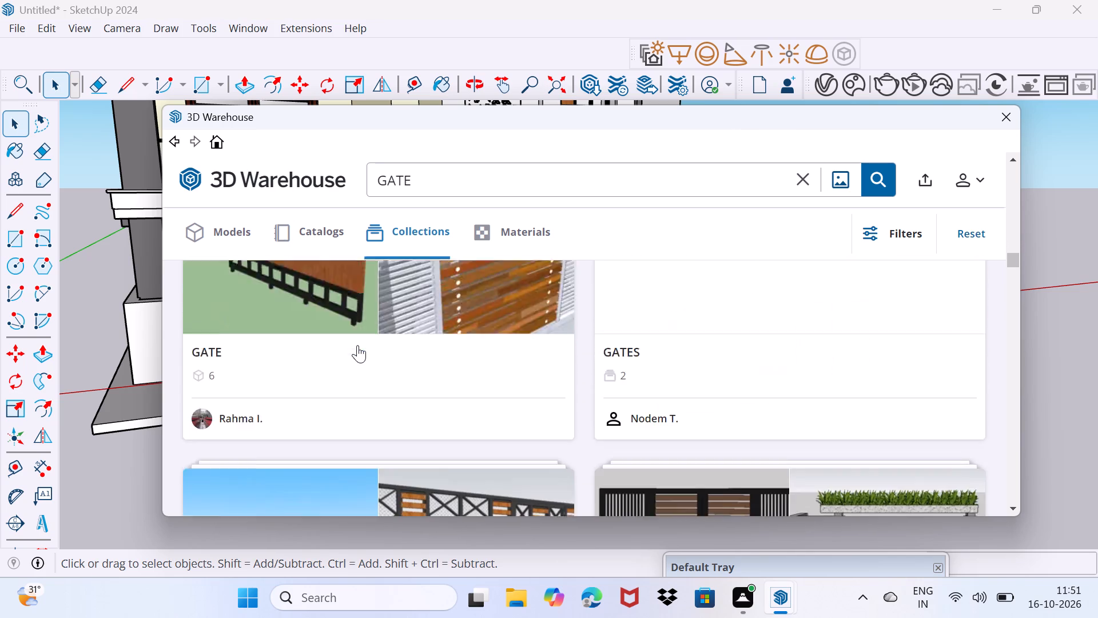
pyautogui.scroll(-11, 357, 345)
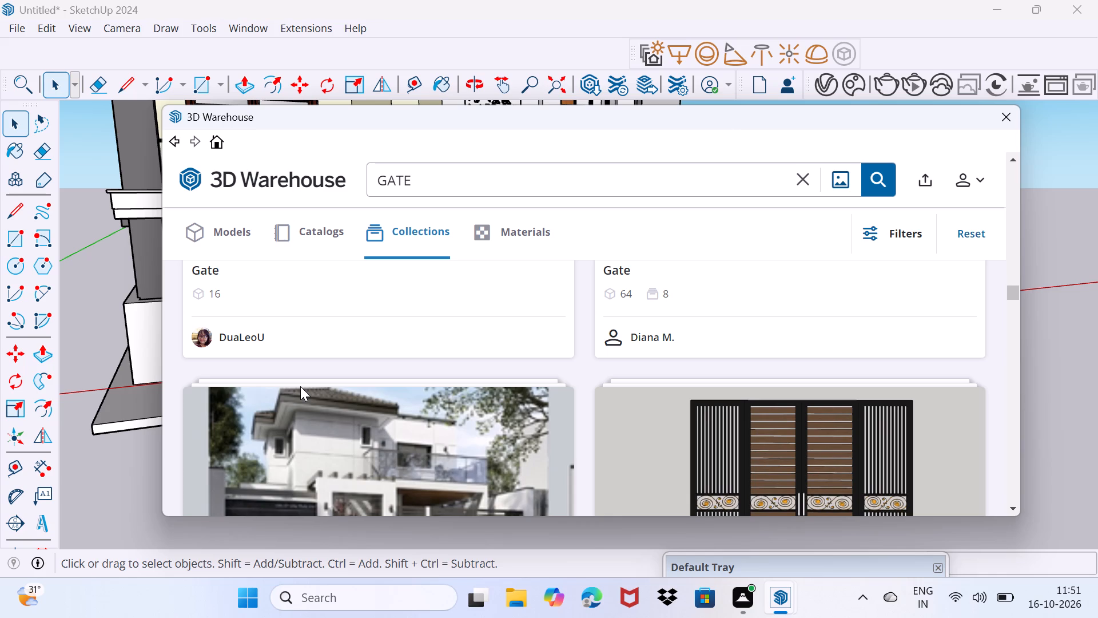
pyautogui.scroll(-8, 415, 365)
pyautogui.scroll(-5, 425, 414)
pyautogui.scroll(1, 415, 402)
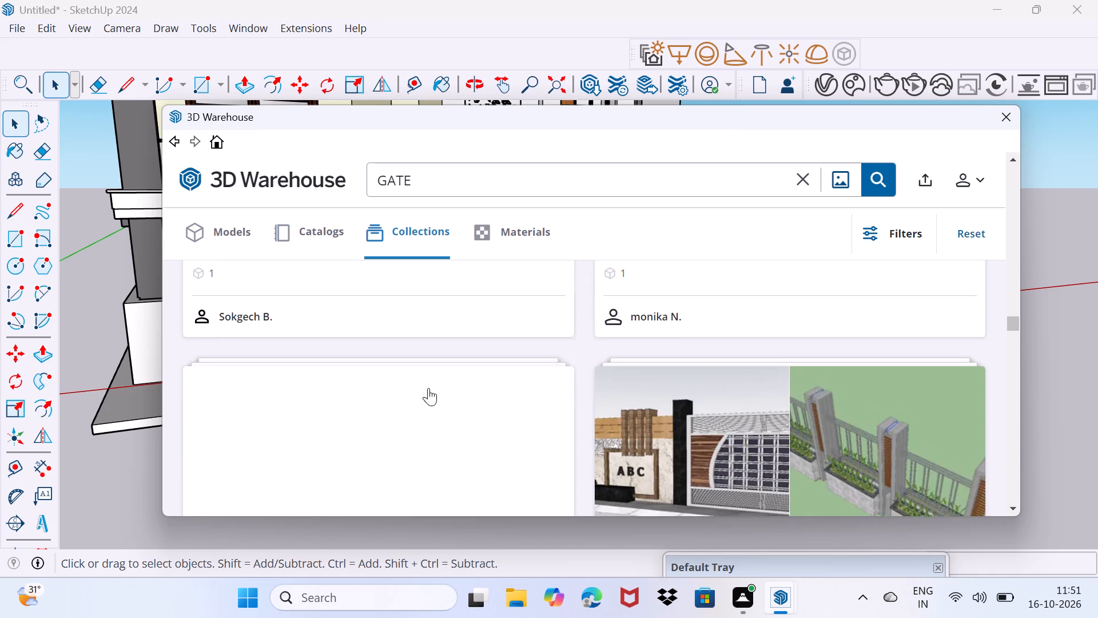
pyautogui.scroll(-2, 444, 431)
pyautogui.scroll(-5, 507, 405)
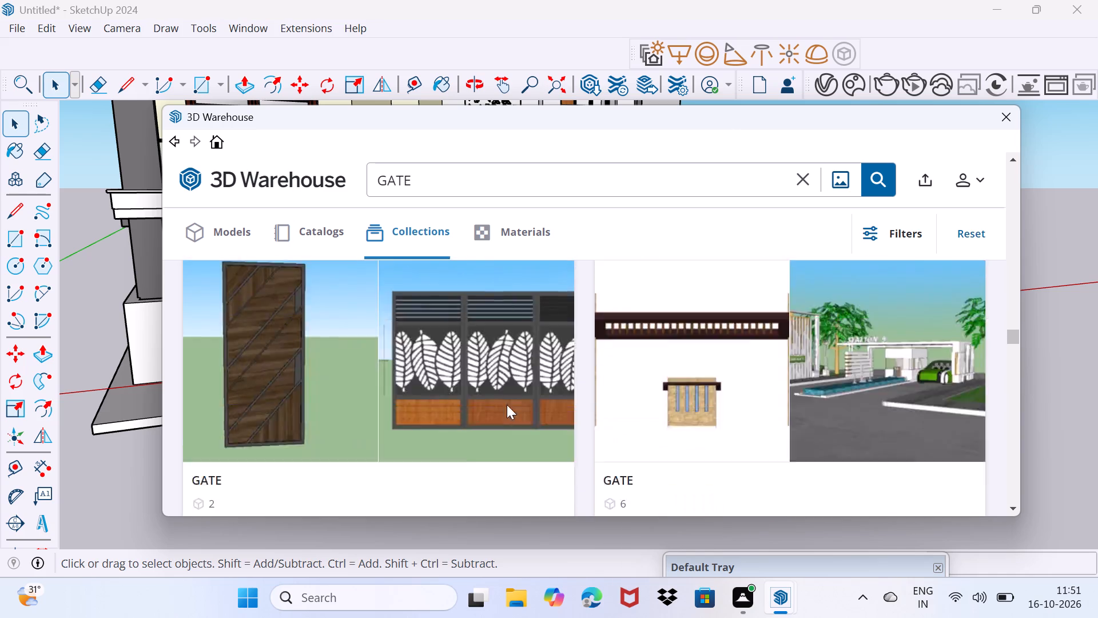
pyautogui.scroll(3, 483, 409)
pyautogui.scroll(-6, 478, 410)
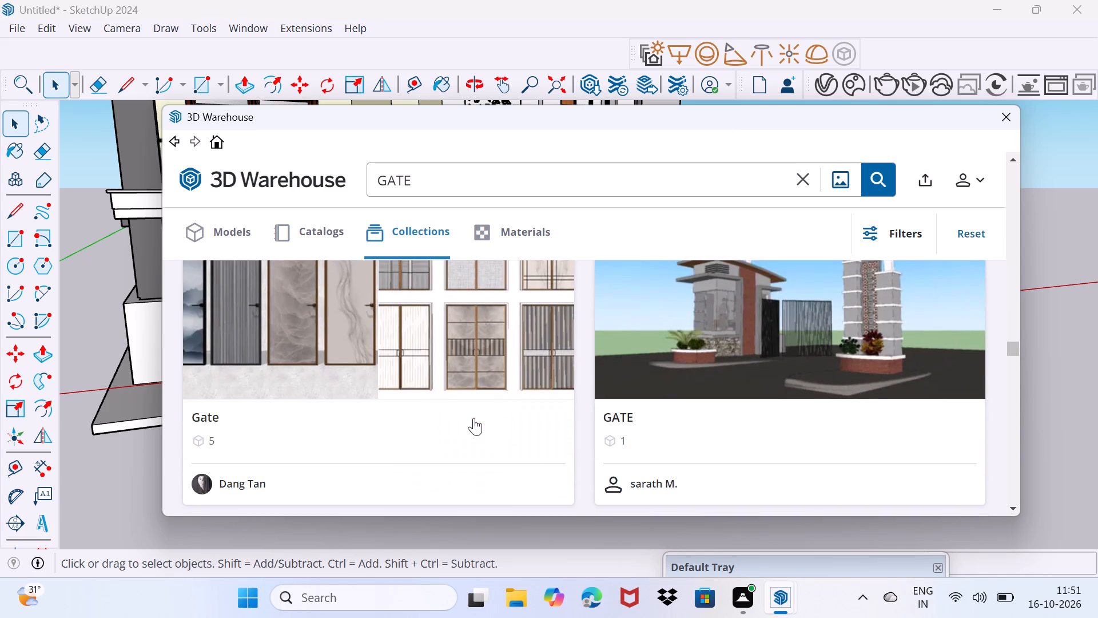
pyautogui.scroll(-13, 498, 402)
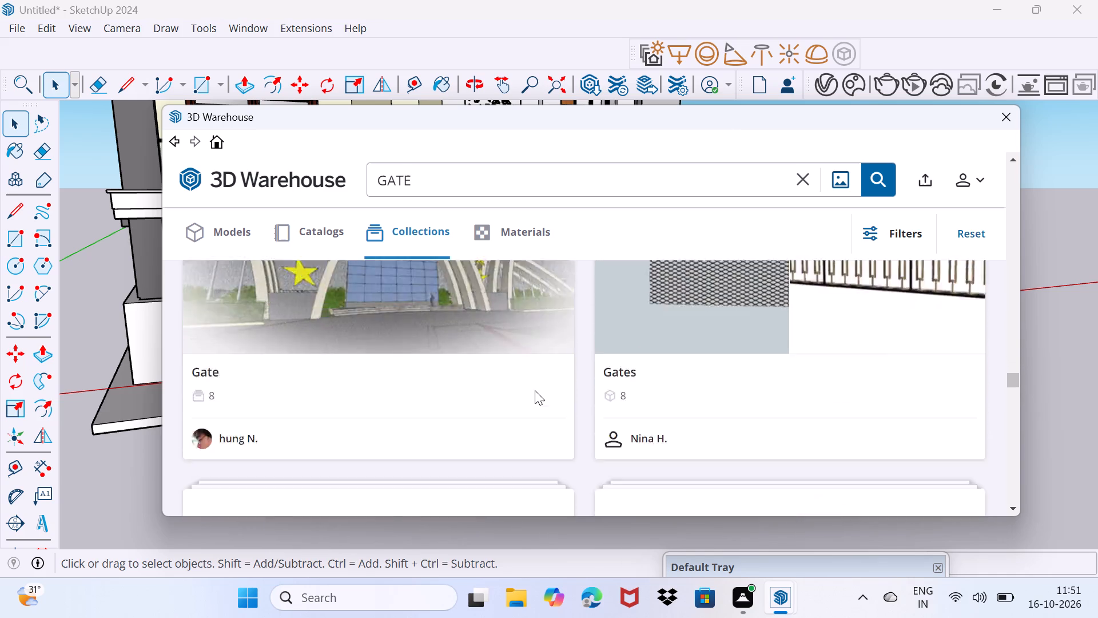
pyautogui.scroll(-10, 532, 390)
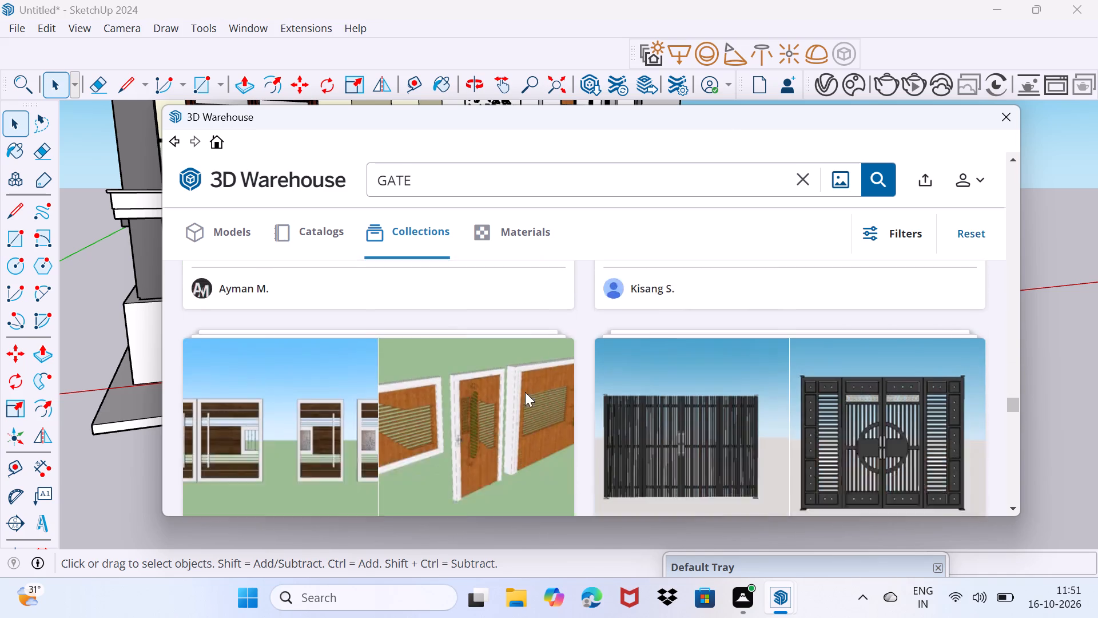
pyautogui.scroll(-4, 525, 392)
pyautogui.scroll(5, 526, 390)
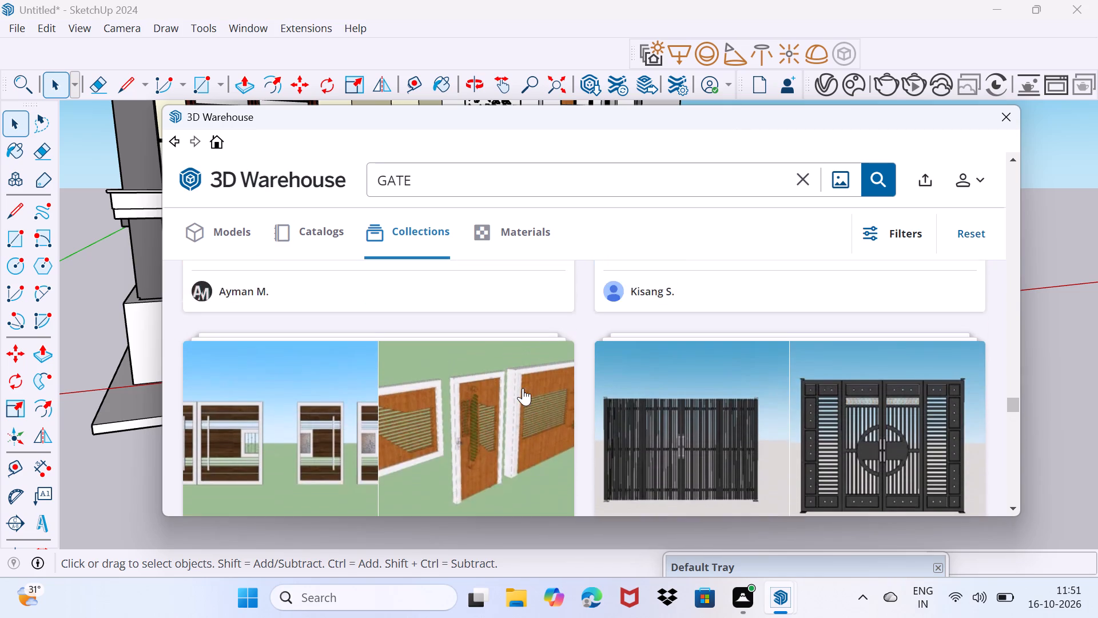
pyautogui.scroll(-1, 523, 388)
# Load the Iron Gate 05 model from the black iron gates collection and place it at the low wall's front base corner.
pyautogui.click(808, 393)
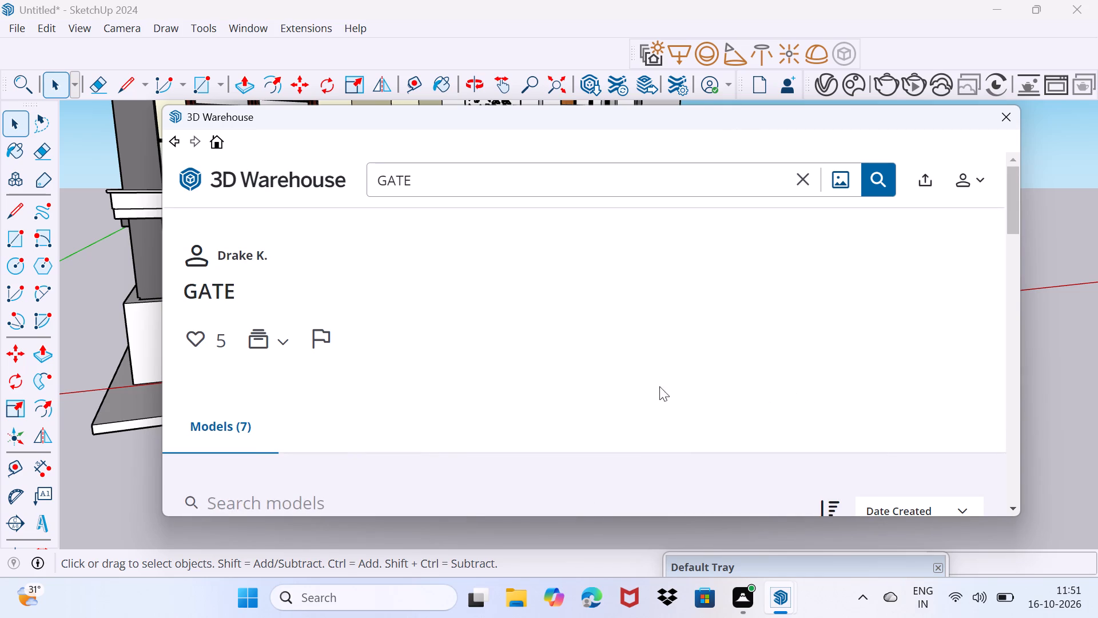
pyautogui.scroll(-7, 598, 382)
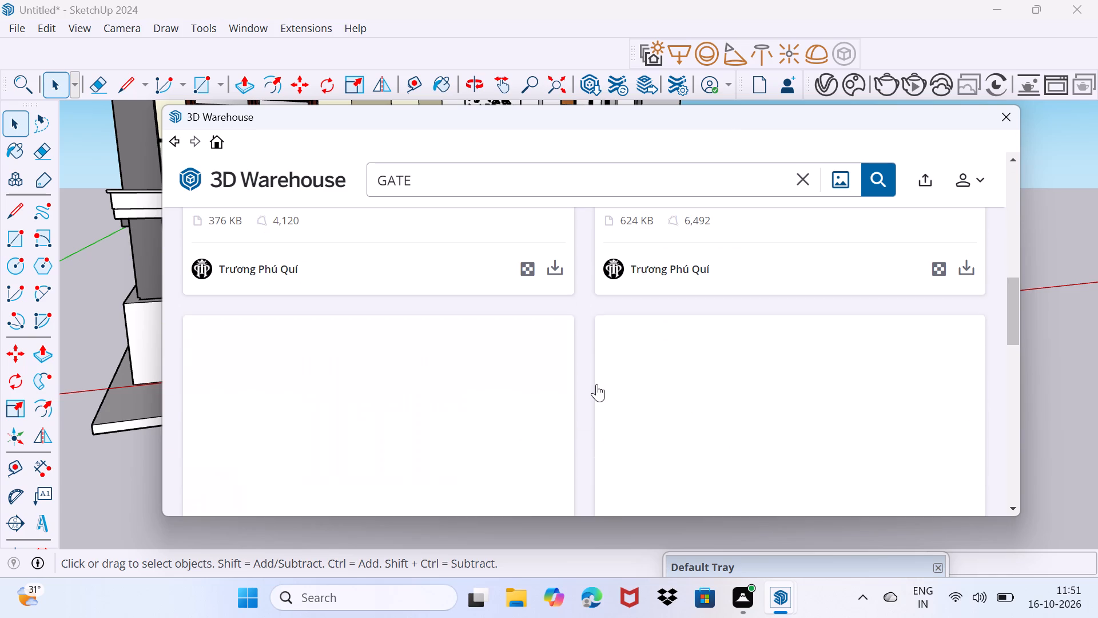
pyautogui.scroll(4, 596, 384)
pyautogui.scroll(-2, 596, 384)
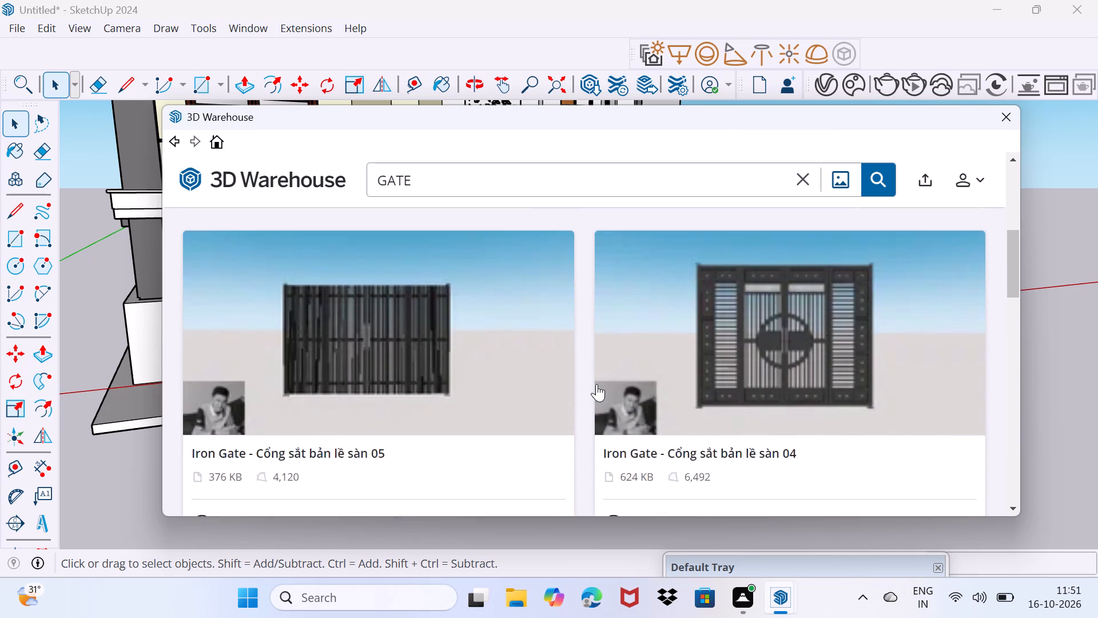
pyautogui.click(556, 435)
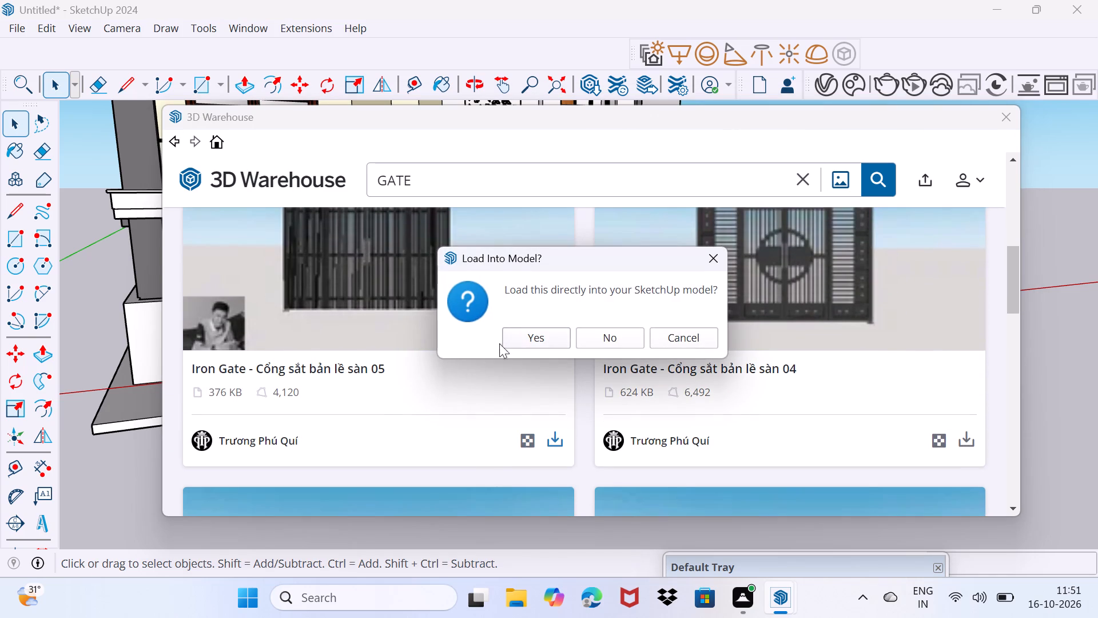
pyautogui.click(524, 335)
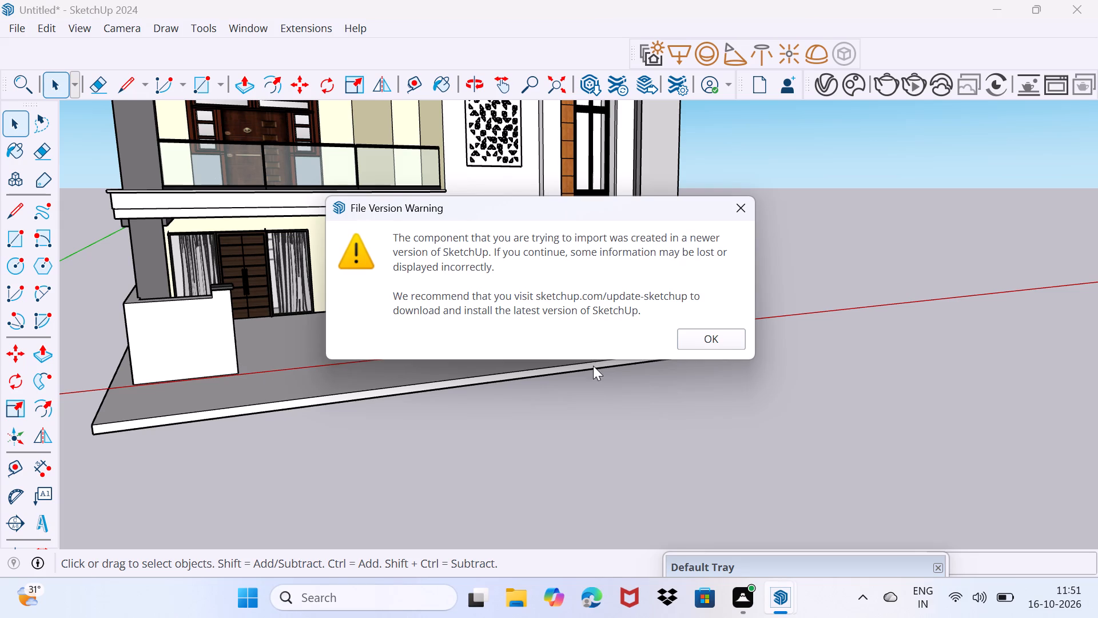
pyautogui.click(705, 338)
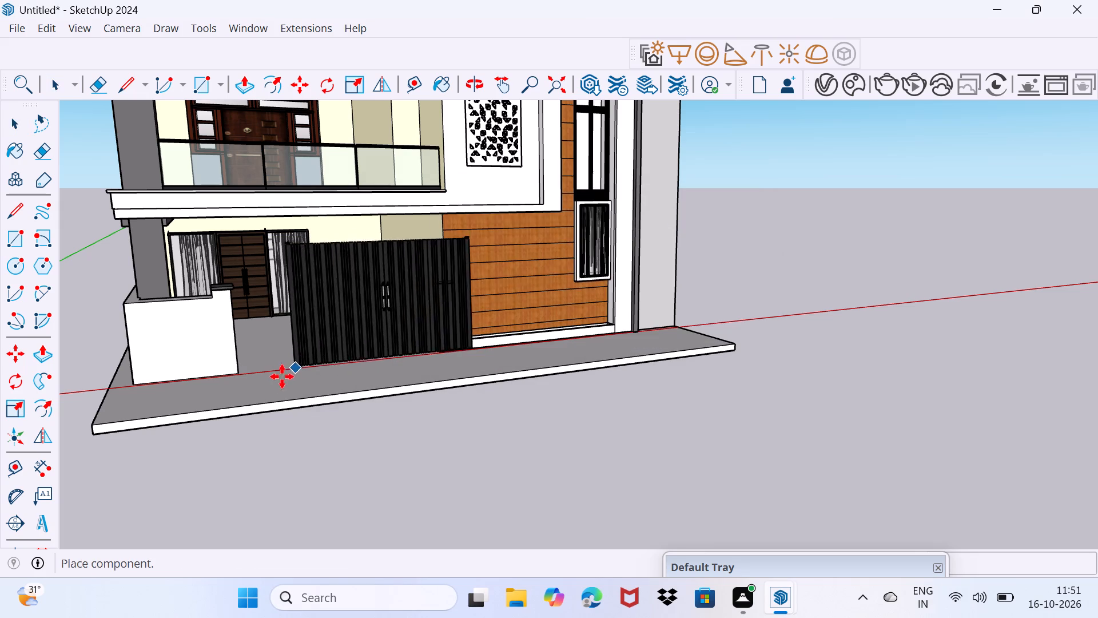
pyautogui.scroll(10, 275, 379)
pyautogui.moveTo(221, 352); pyautogui.dragTo(149, 388, button='middle')
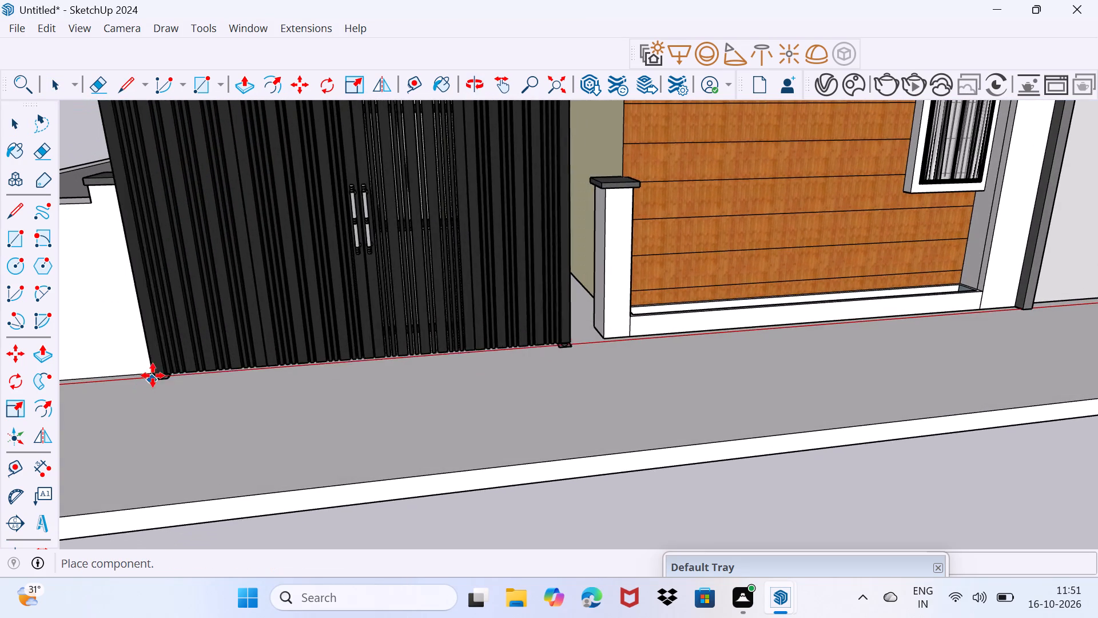
pyautogui.click(161, 367)
# Scale the black iron gate down uniformly from its upper corner, towards the post beside the wood cladding.
pyautogui.scroll(-4, 208, 338)
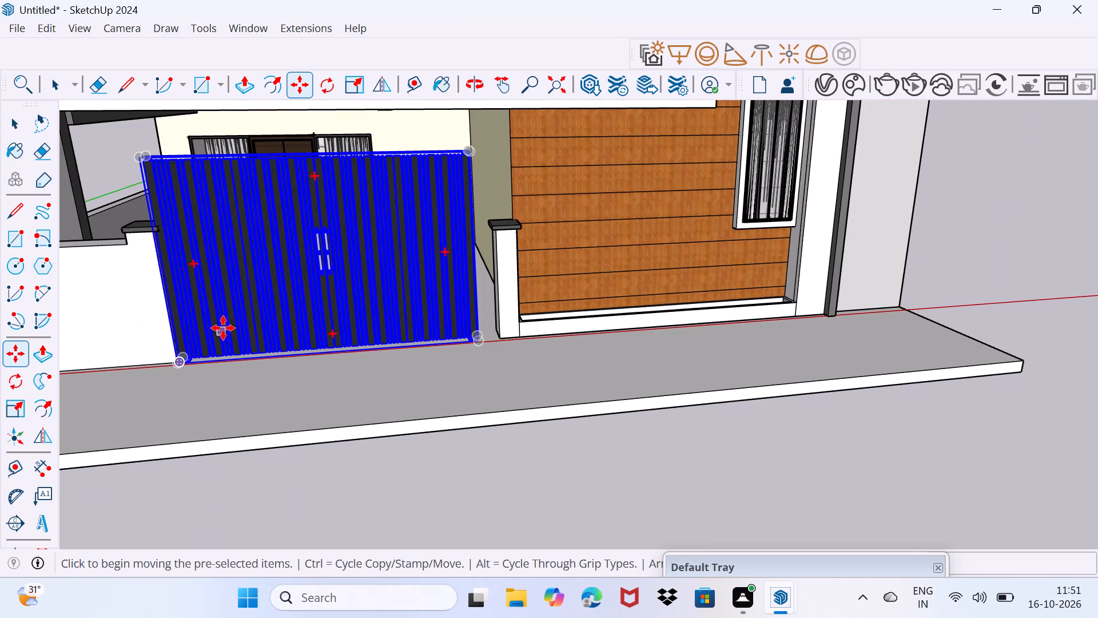
pyautogui.moveTo(232, 324); pyautogui.dragTo(229, 417, button='middle')
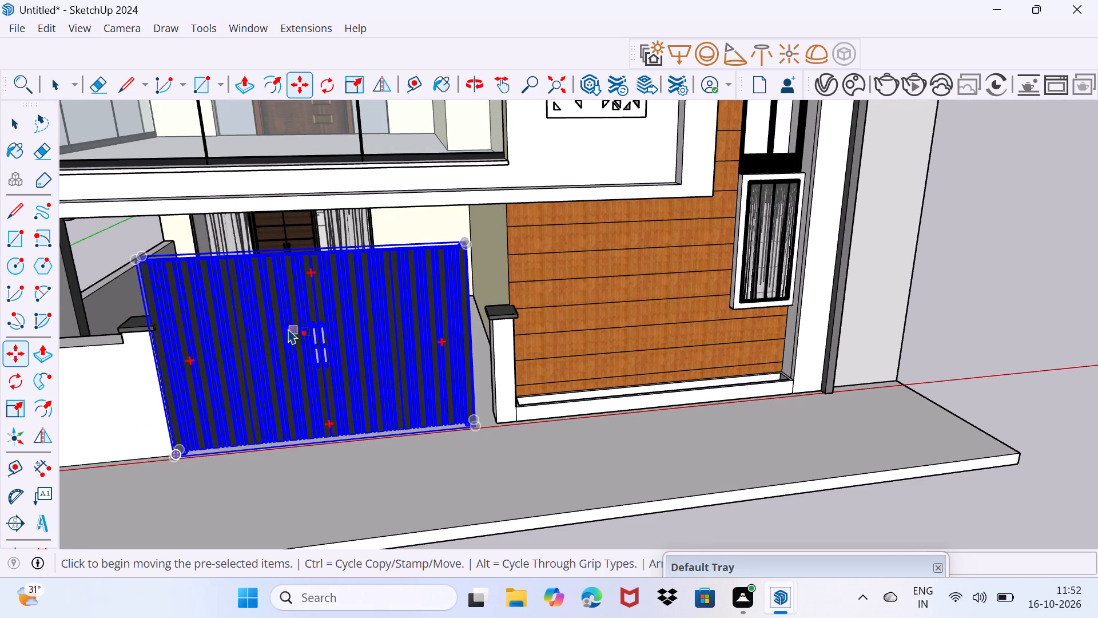
pyautogui.press('s')
pyautogui.moveTo(138, 255); pyautogui.dragTo(188, 312)
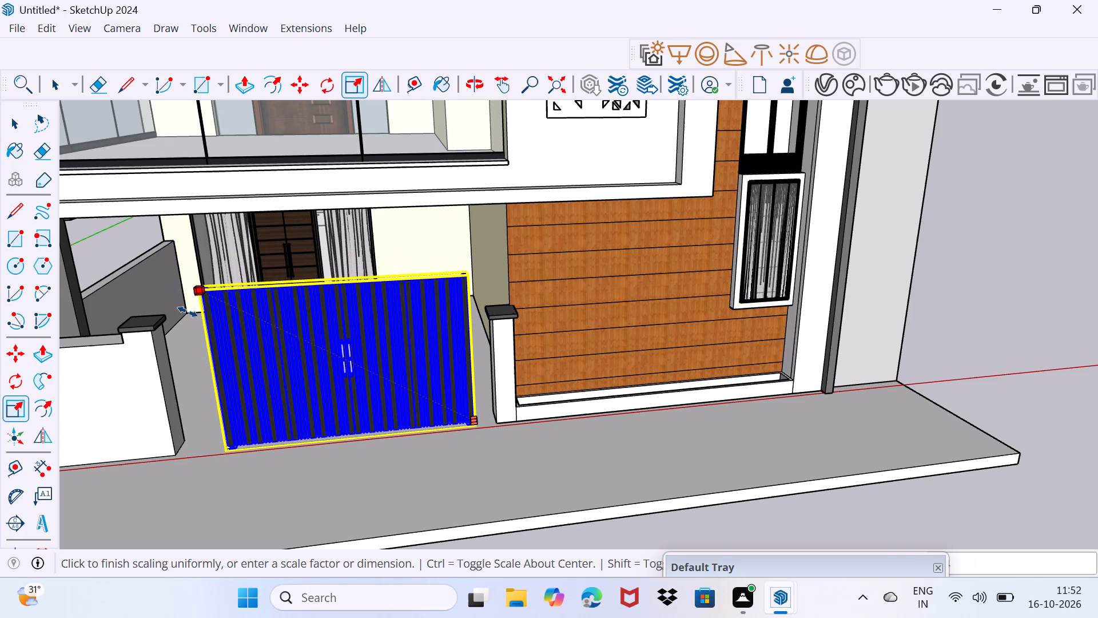
pyautogui.moveTo(188, 312); pyautogui.dragTo(253, 430)
pyautogui.scroll(4, 424, 481)
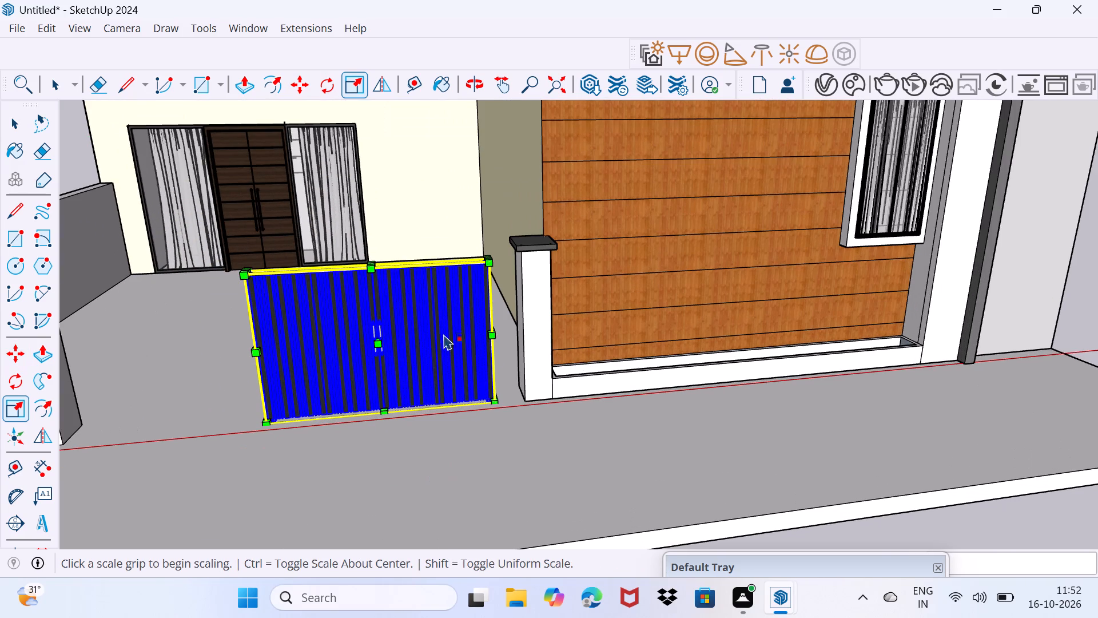
pyautogui.moveTo(242, 278); pyautogui.dragTo(309, 358)
# Move the gate by its lower corner to the front base corner of the short post beside the wood cladding.
pyautogui.scroll(5, 435, 433)
pyautogui.moveTo(442, 426); pyautogui.dragTo(506, 425, button='middle')
pyautogui.scroll(9, 533, 405)
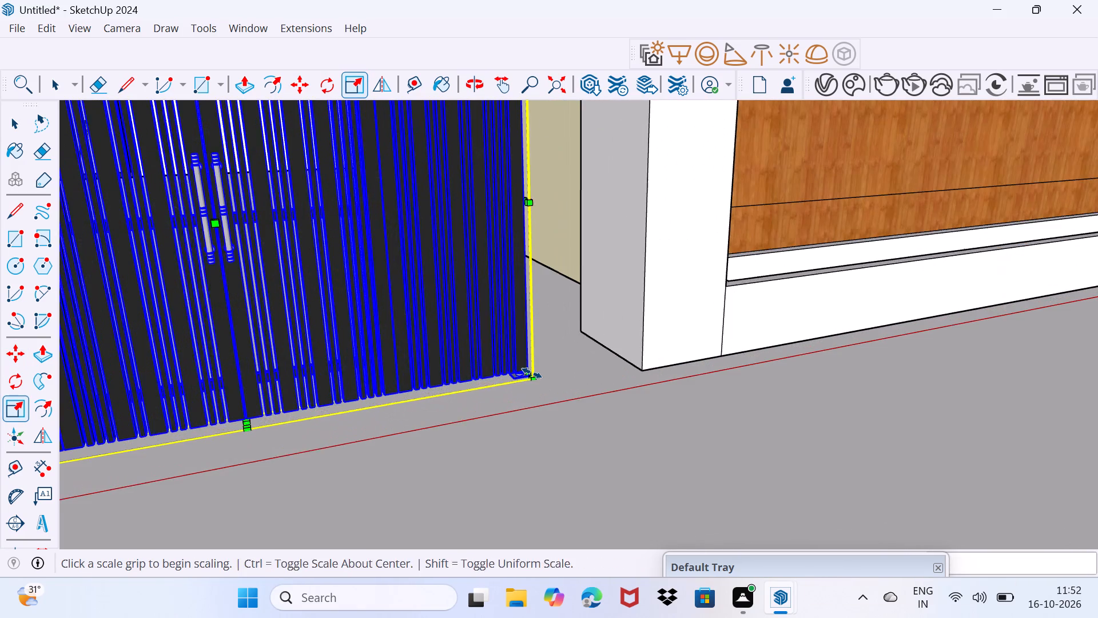
pyautogui.press('m')
pyautogui.click(531, 382)
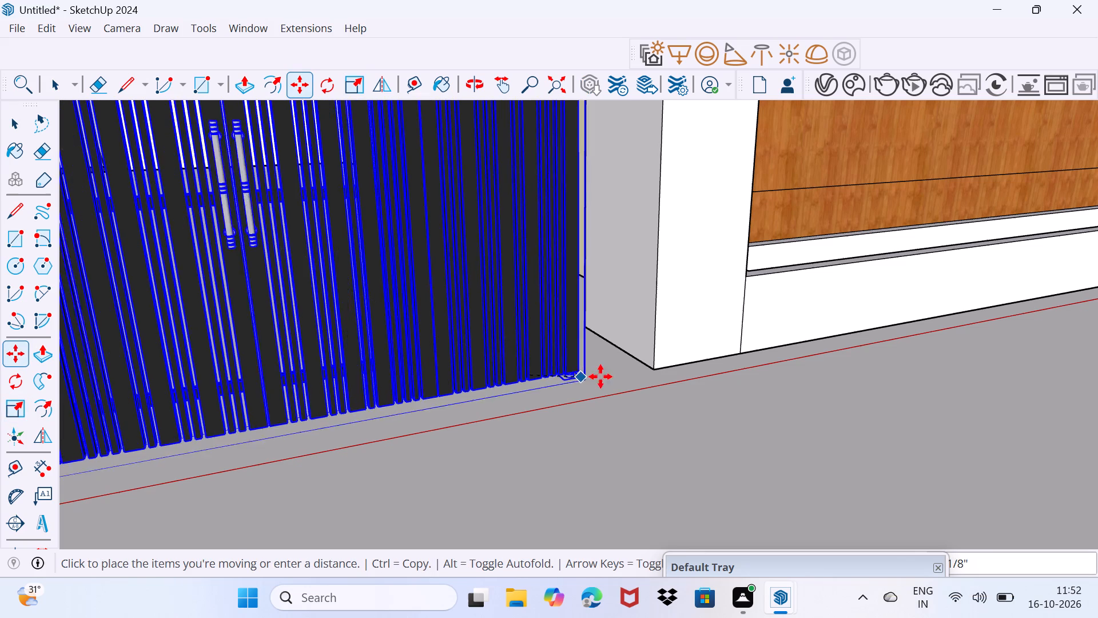
pyautogui.click(656, 365)
pyautogui.scroll(-8, 656, 365)
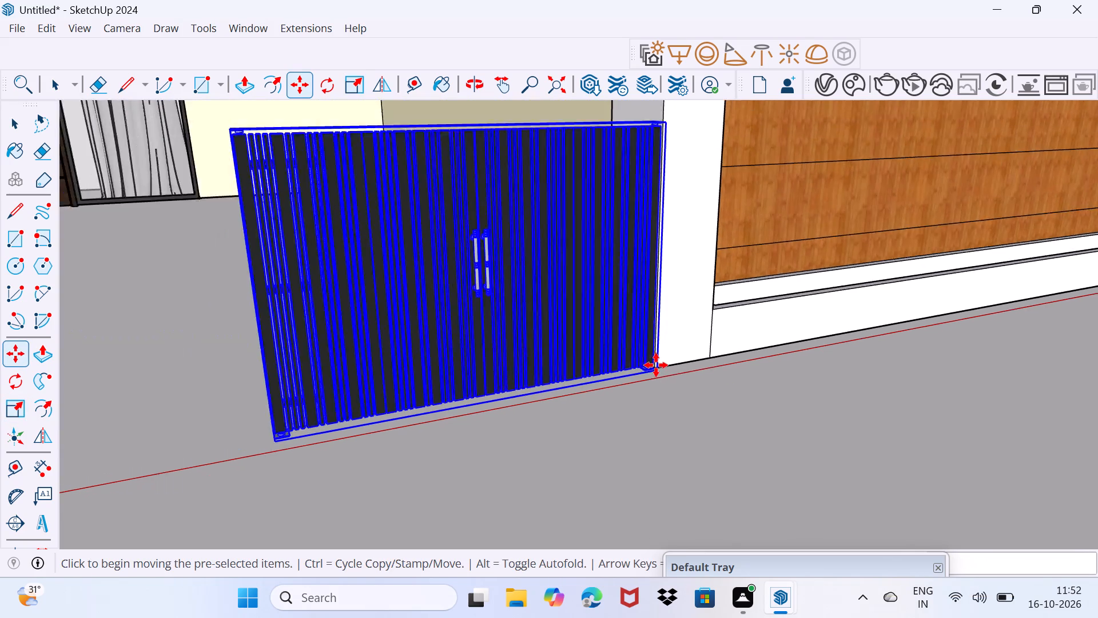
# Scale the black gate lengthwise from its free end so that it spans from the short post to the low wall.
pyautogui.scroll(-2, 656, 365)
pyautogui.moveTo(523, 393); pyautogui.dragTo(693, 373, button='middle')
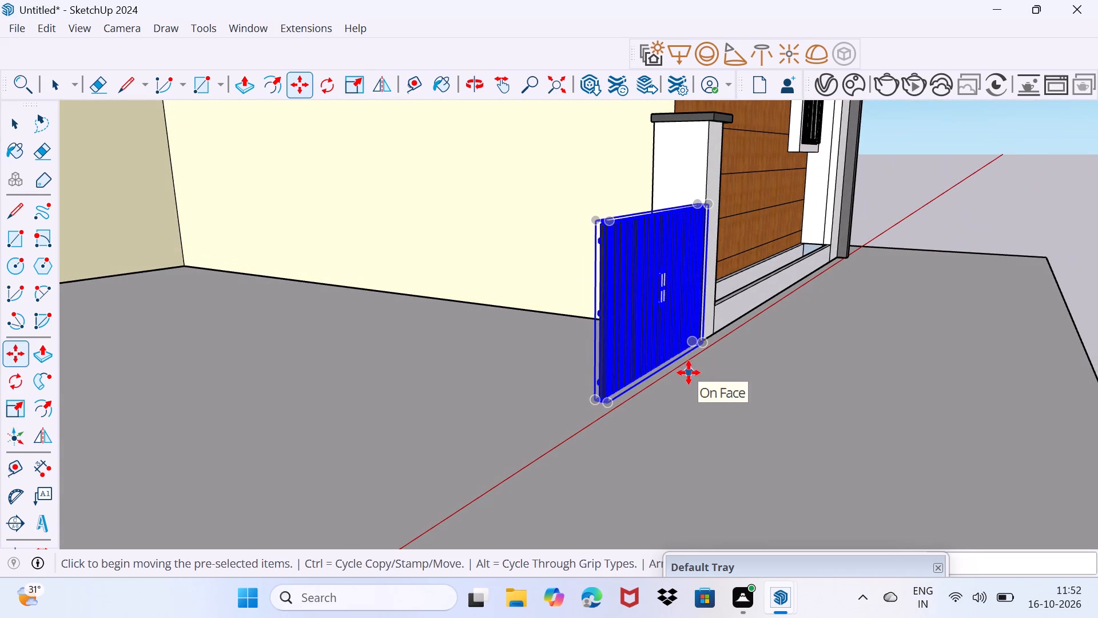
pyautogui.press('s')
pyautogui.click(599, 318)
pyautogui.scroll(-3, 457, 323)
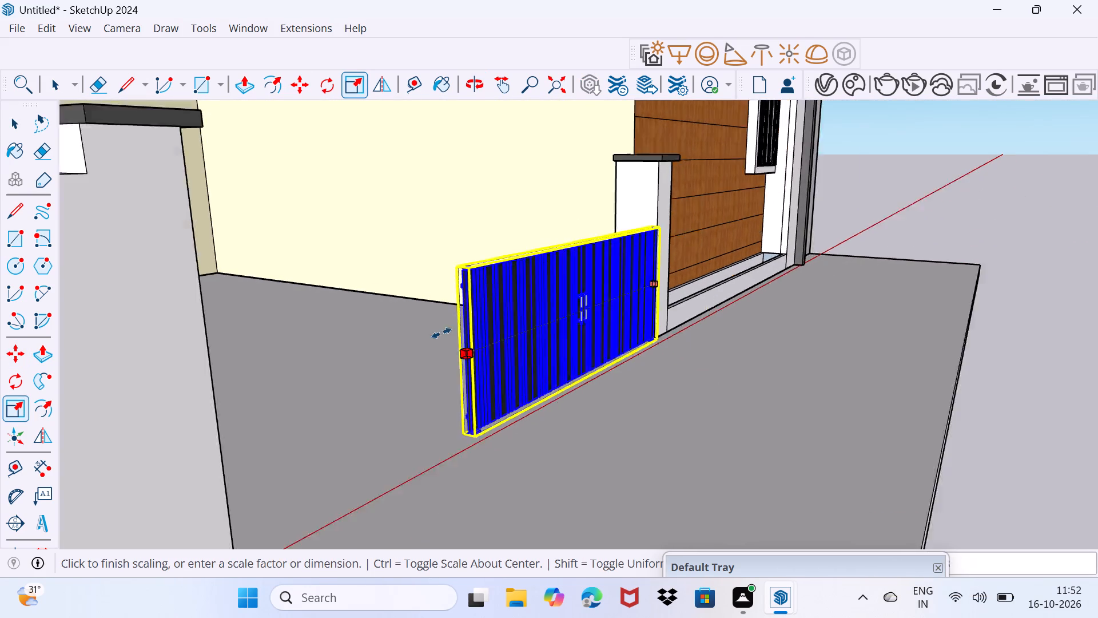
pyautogui.scroll(-5, 441, 333)
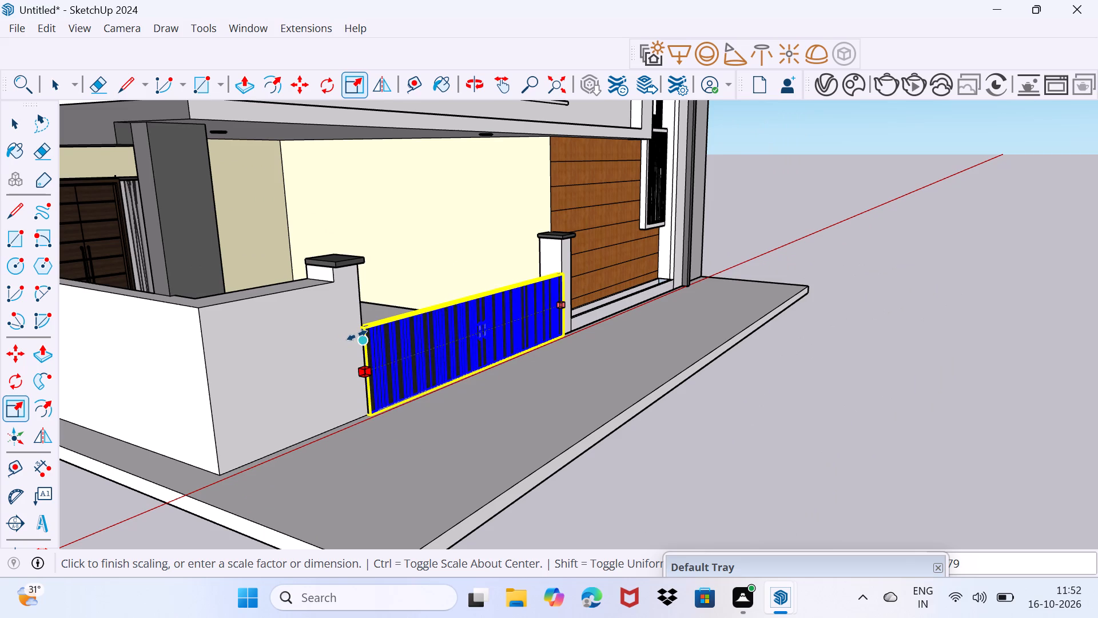
pyautogui.click(357, 335)
# Move the gate slightly inward along the green axis from its lower corner at the low wall, and deselect it.
pyautogui.scroll(9, 365, 366)
pyautogui.moveTo(369, 439); pyautogui.dragTo(404, 435, button='middle')
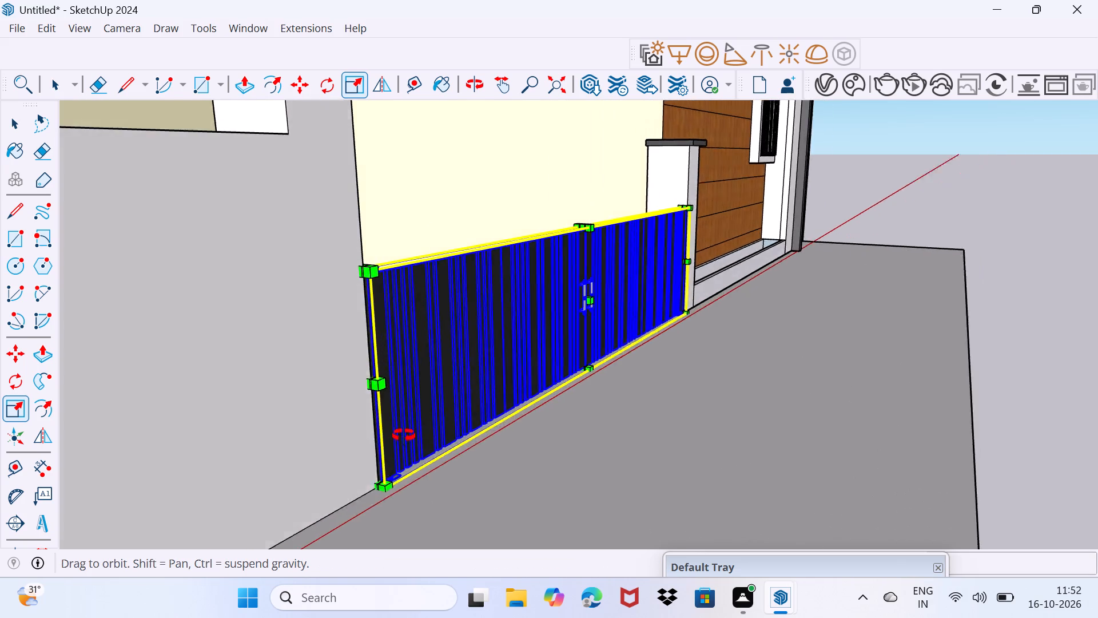
pyautogui.moveTo(404, 435); pyautogui.dragTo(395, 384, button='middle')
pyautogui.scroll(9, 392, 454)
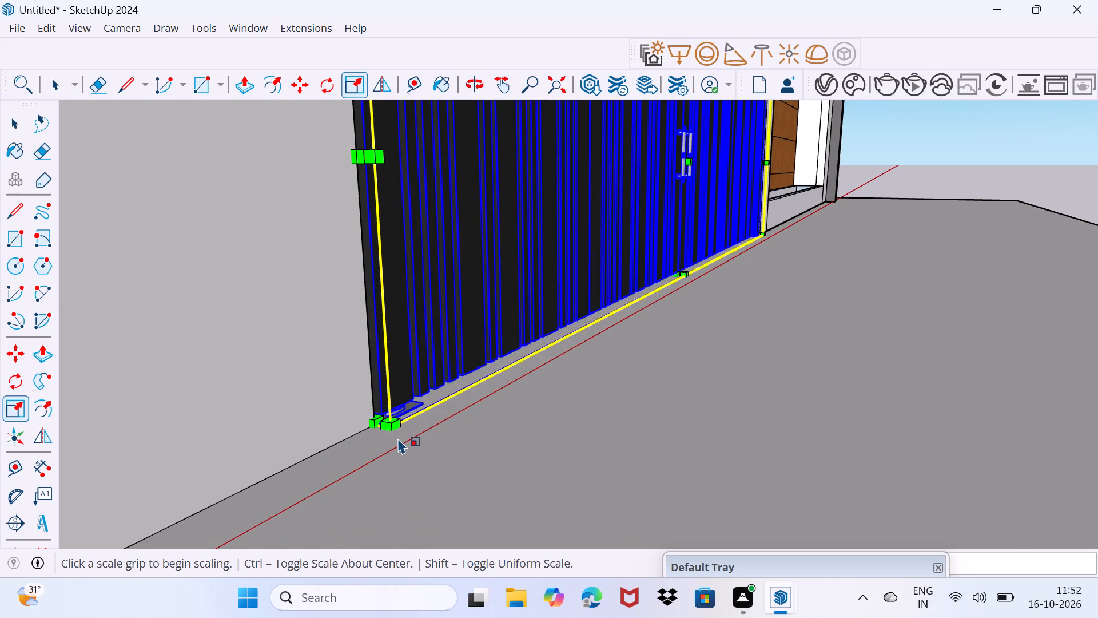
pyautogui.press('m')
pyautogui.click(395, 427)
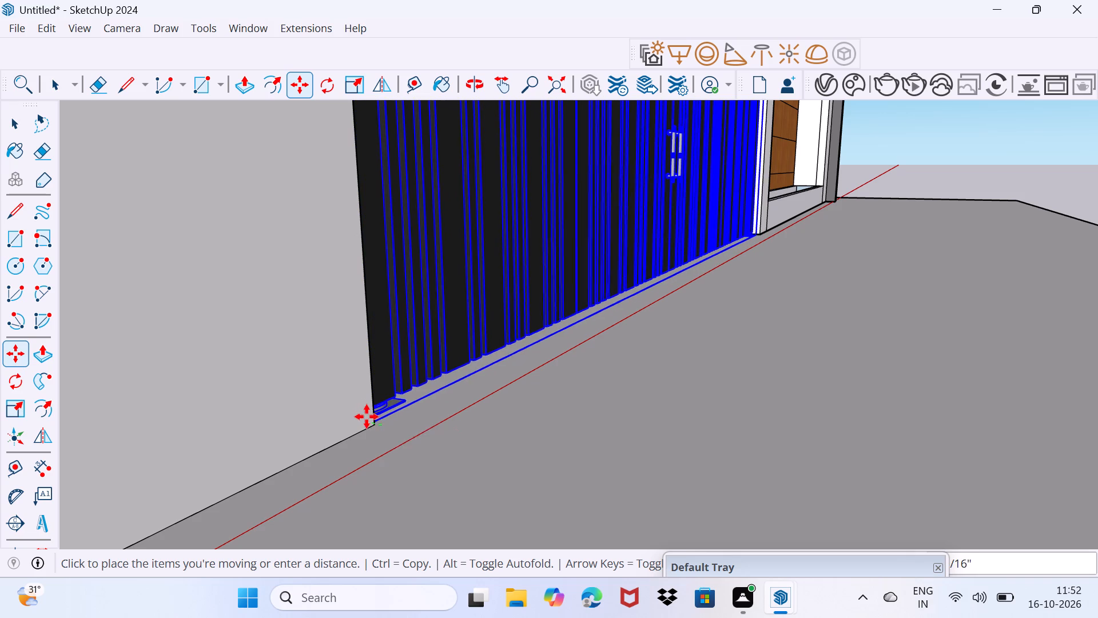
pyautogui.click(359, 414)
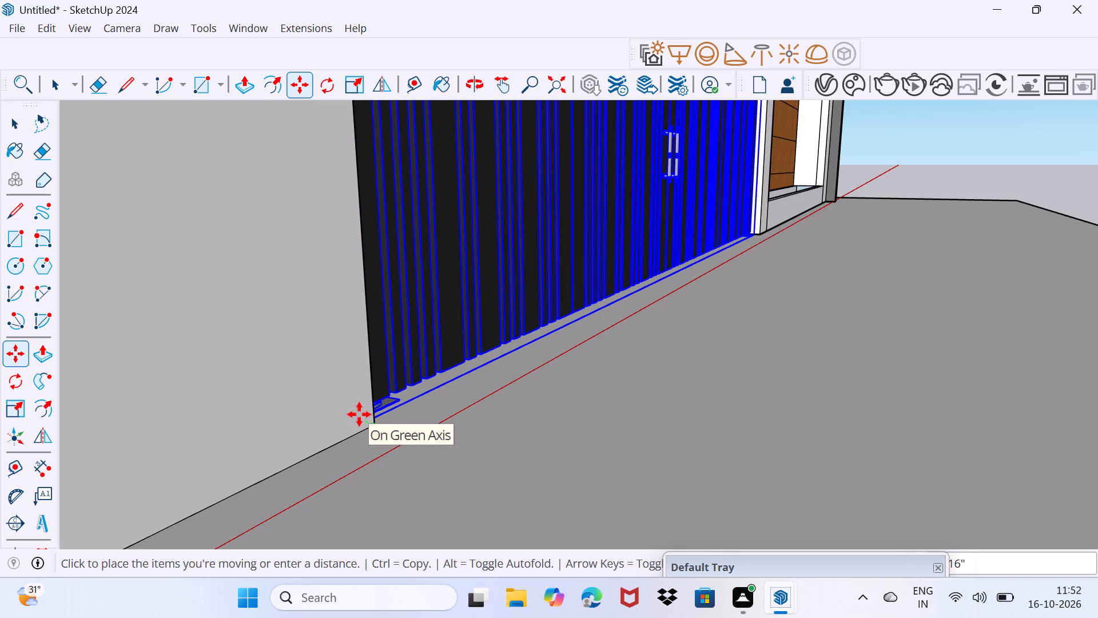
pyautogui.press('space')
pyautogui.moveTo(462, 479); pyautogui.dragTo(517, 423)
pyautogui.scroll(-14, 525, 394)
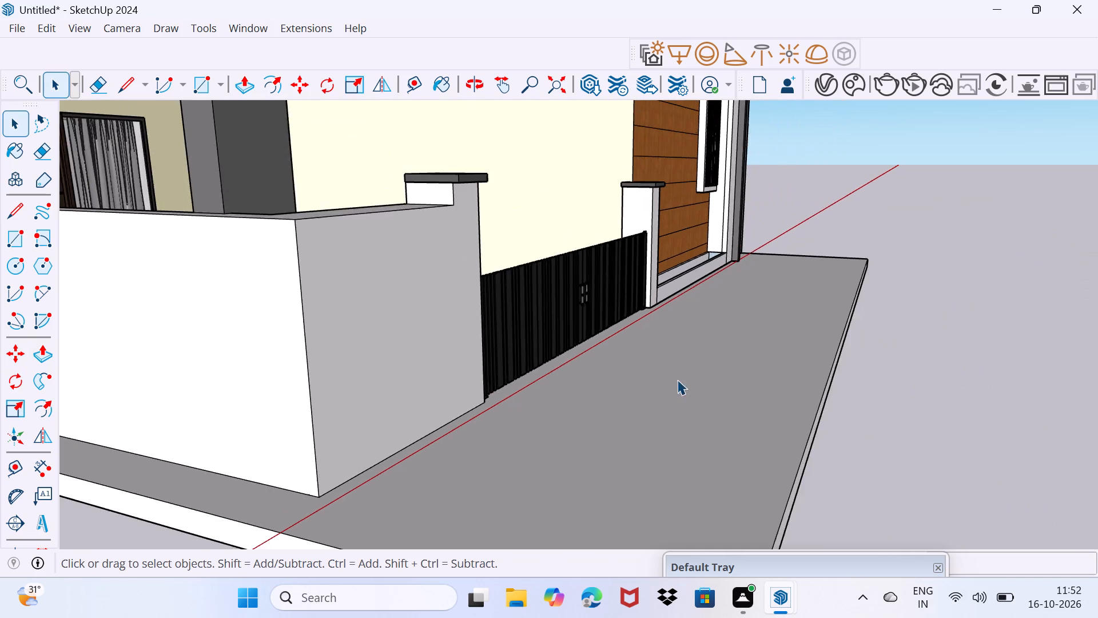
# Scale the gate's height up by about 1.42 from its upper edge beside the low wall, closer to the post caps.
pyautogui.moveTo(673, 377); pyautogui.dragTo(450, 429, button='middle')
pyautogui.scroll(4, 494, 308)
pyautogui.click(494, 277)
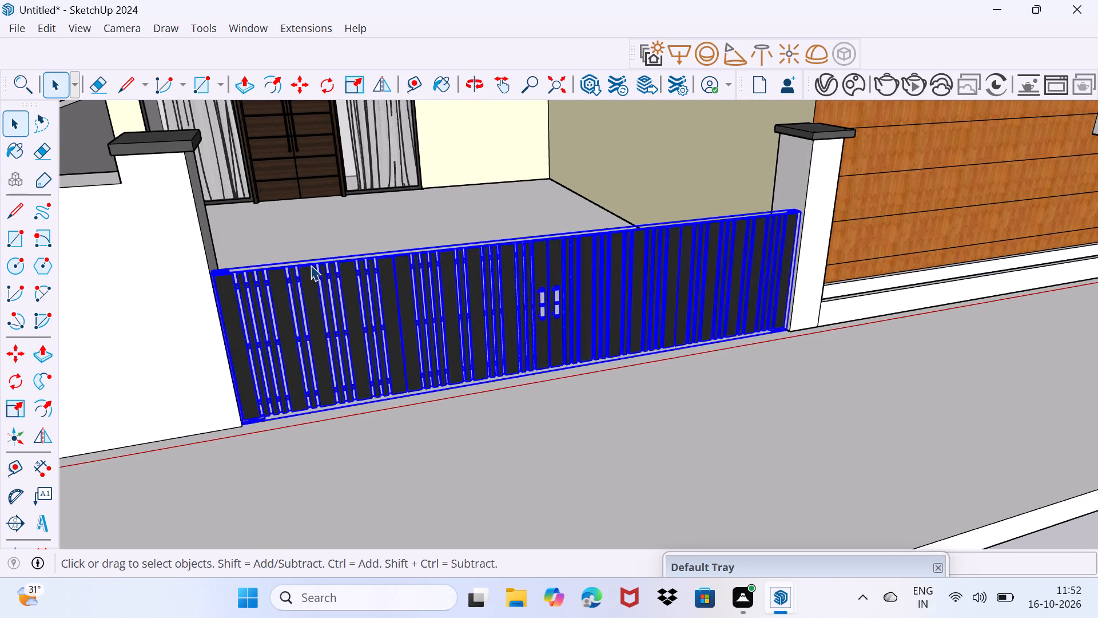
pyautogui.scroll(5, 308, 263)
pyautogui.press('s')
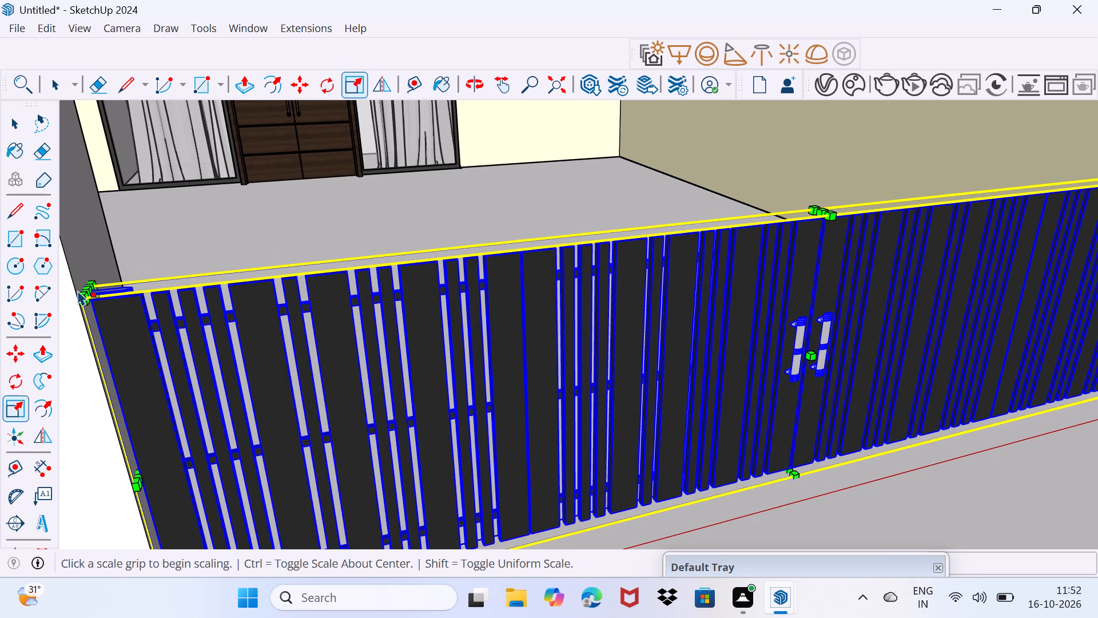
pyautogui.keyDown('shift'); pyautogui.moveTo(79, 289); pyautogui.dragTo(268, 413, button='middle'); pyautogui.keyUp('shift')
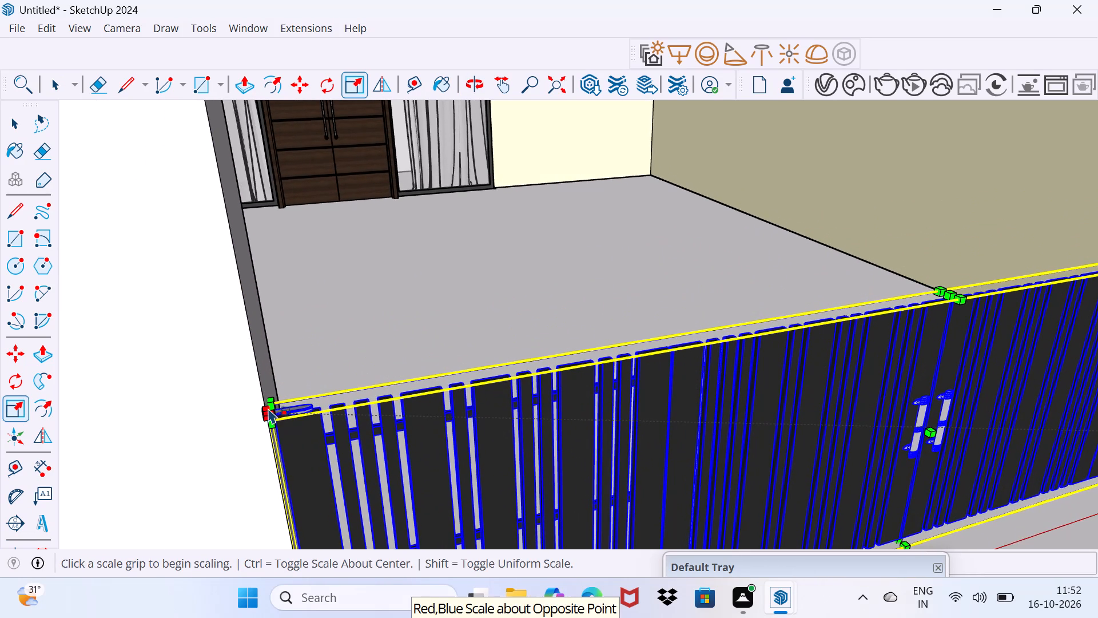
pyautogui.scroll(7, 268, 406)
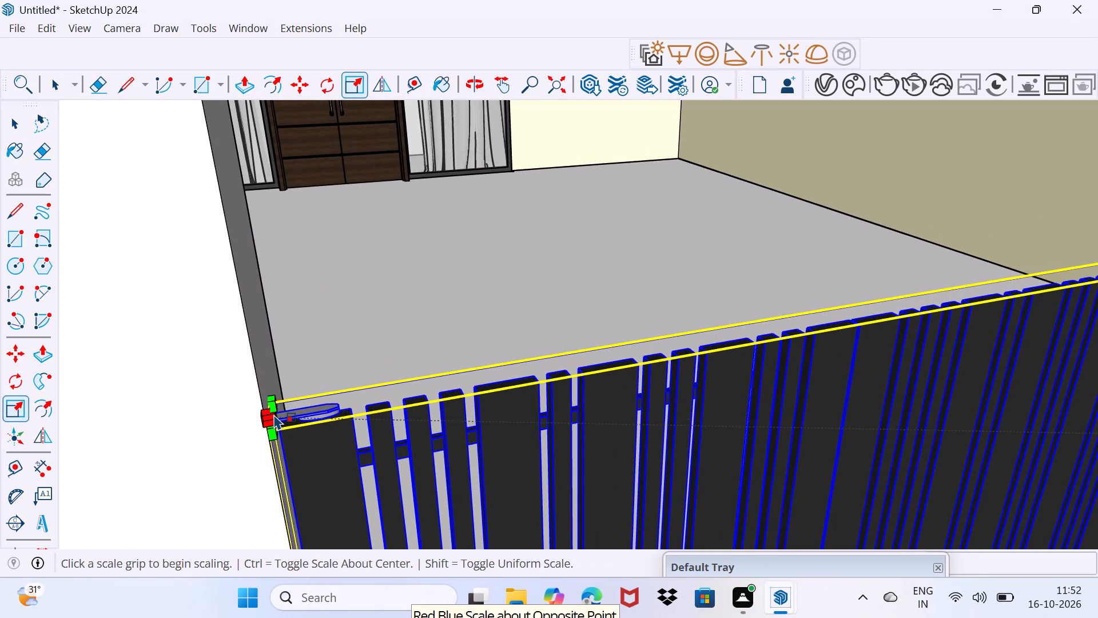
pyautogui.scroll(2, 274, 414)
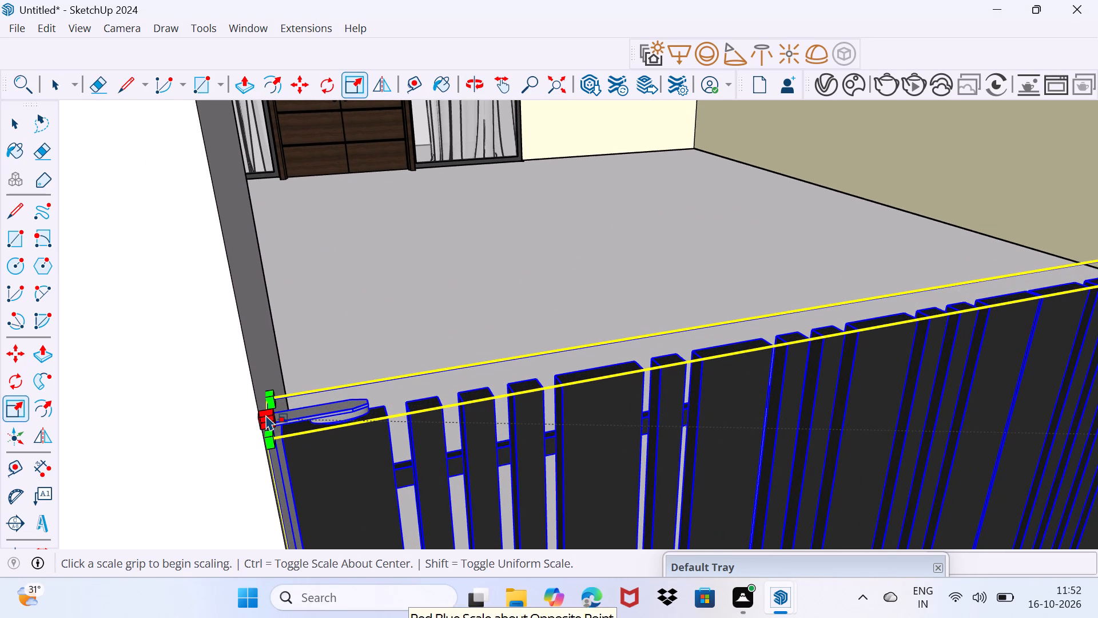
pyautogui.click(266, 415)
pyautogui.scroll(-17, 233, 289)
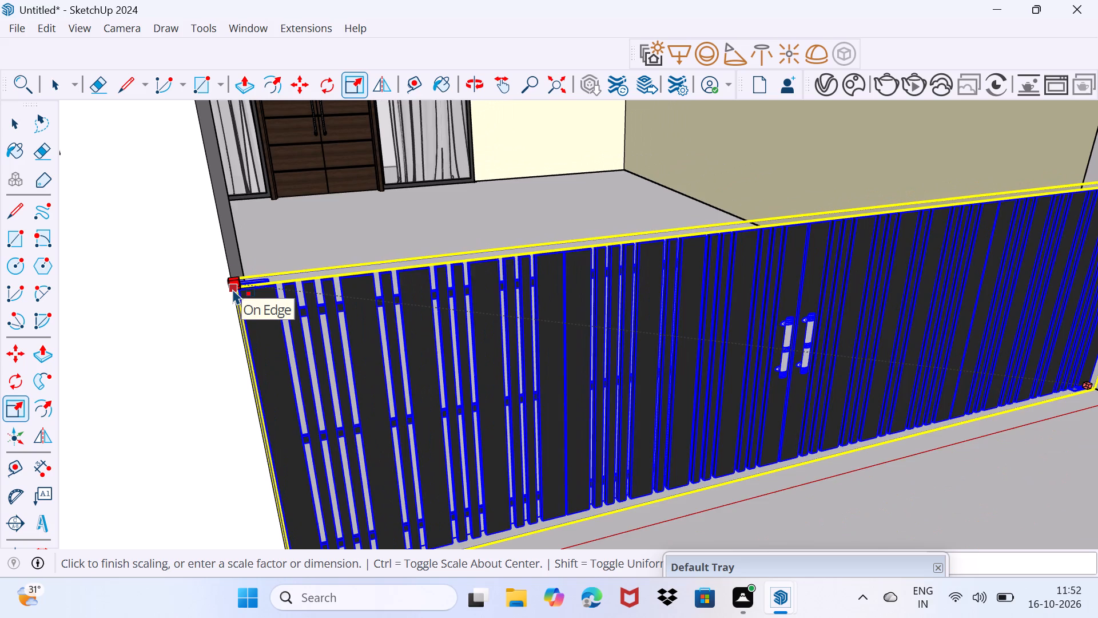
pyautogui.scroll(-3, 233, 289)
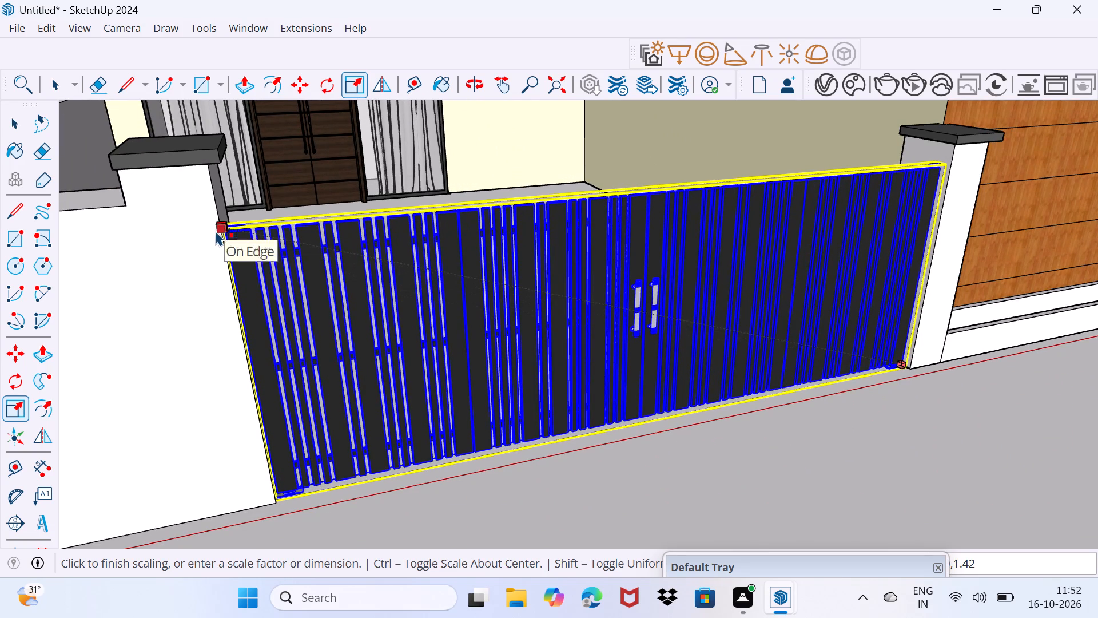
pyautogui.click(216, 231)
pyautogui.press('space')
pyautogui.moveTo(194, 307); pyautogui.dragTo(203, 272)
pyautogui.scroll(-15, 205, 257)
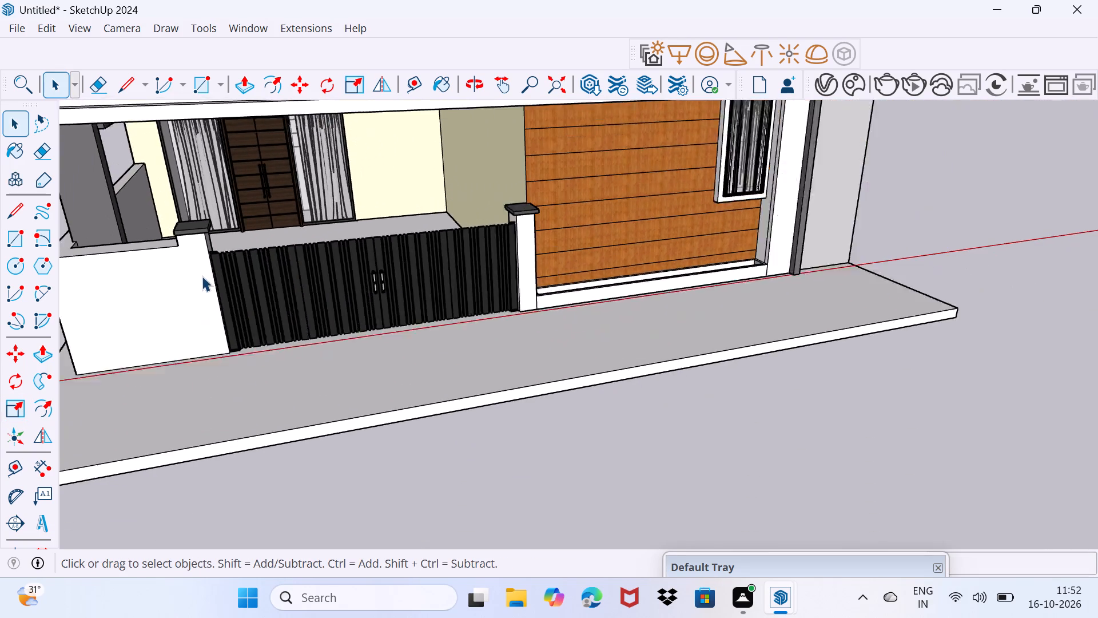
# Open the 3D Warehouse with the wood-clad wall and planter ledge beside the gate in view.
pyautogui.moveTo(543, 365); pyautogui.dragTo(489, 352, button='middle')
pyautogui.scroll(4, 583, 287)
pyautogui.keyDown('shift'); pyautogui.moveTo(662, 275); pyautogui.dragTo(670, 311, button='middle'); pyautogui.keyUp('shift')
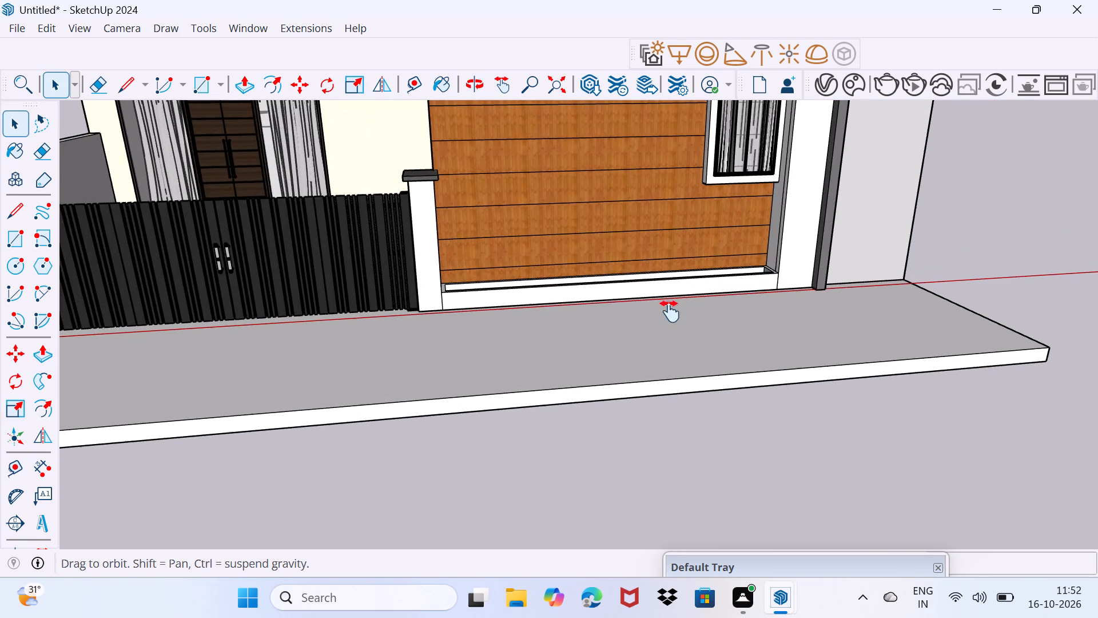
pyautogui.keyDown('shift'); pyautogui.moveTo(670, 311); pyautogui.dragTo(856, 369, button='middle'); pyautogui.keyUp('shift')
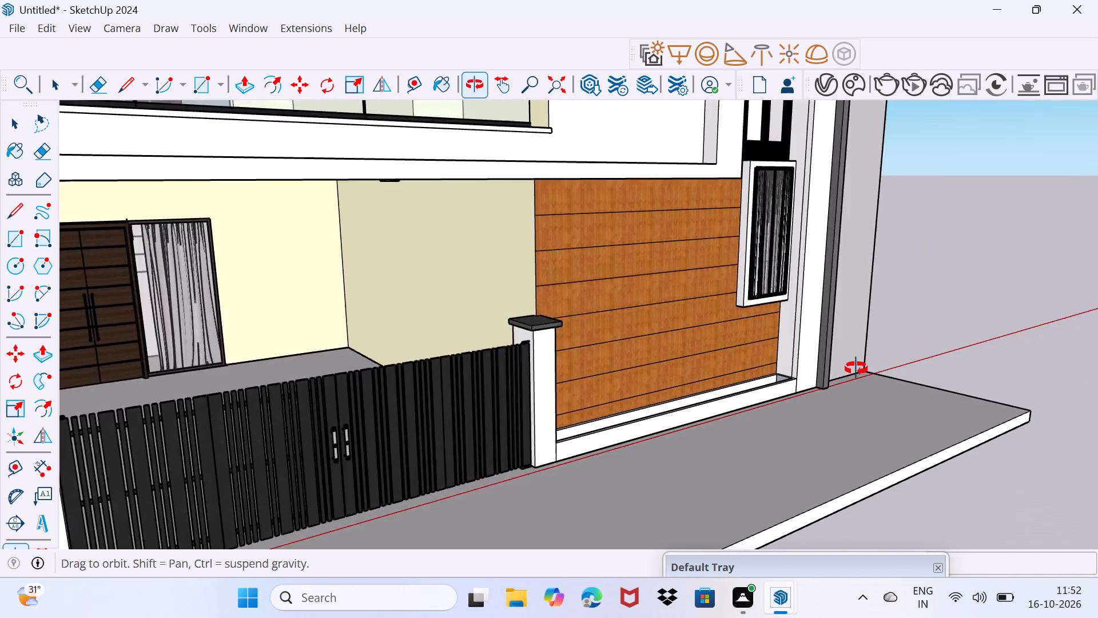
pyautogui.keyDown('shift'); pyautogui.moveTo(856, 369); pyautogui.dragTo(806, 362, button='middle'); pyautogui.keyUp('shift')
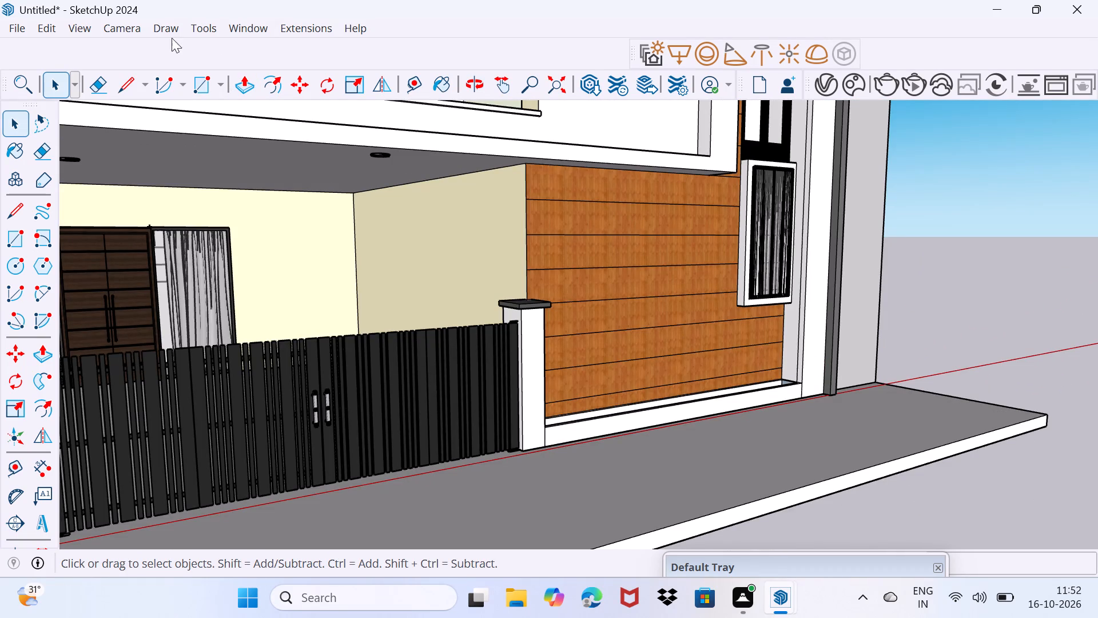
pyautogui.click(236, 23)
pyautogui.click(280, 162)
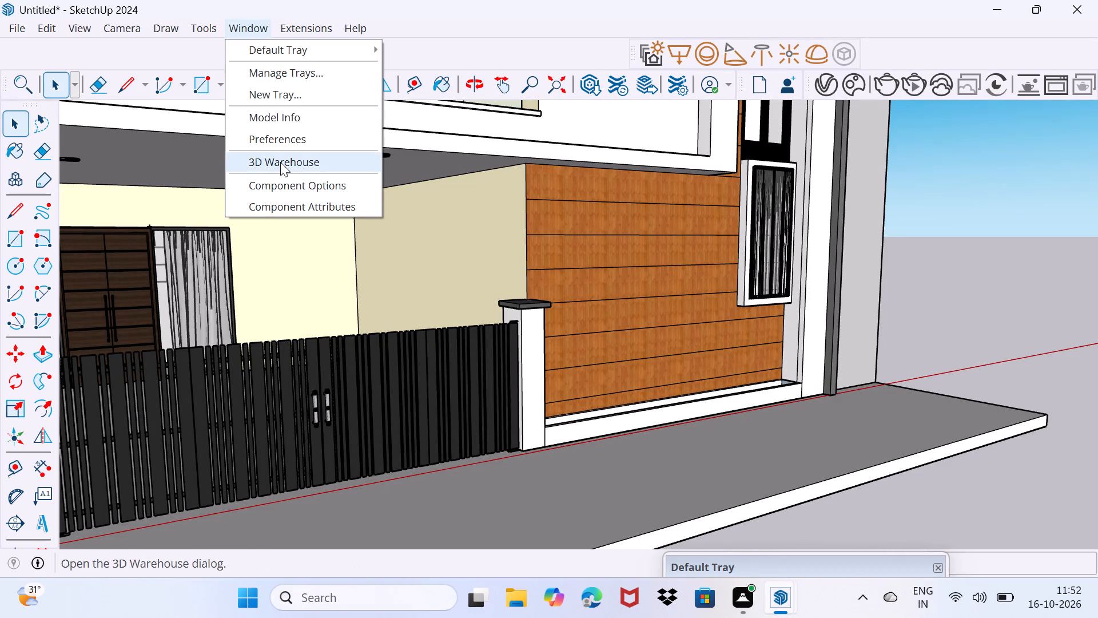
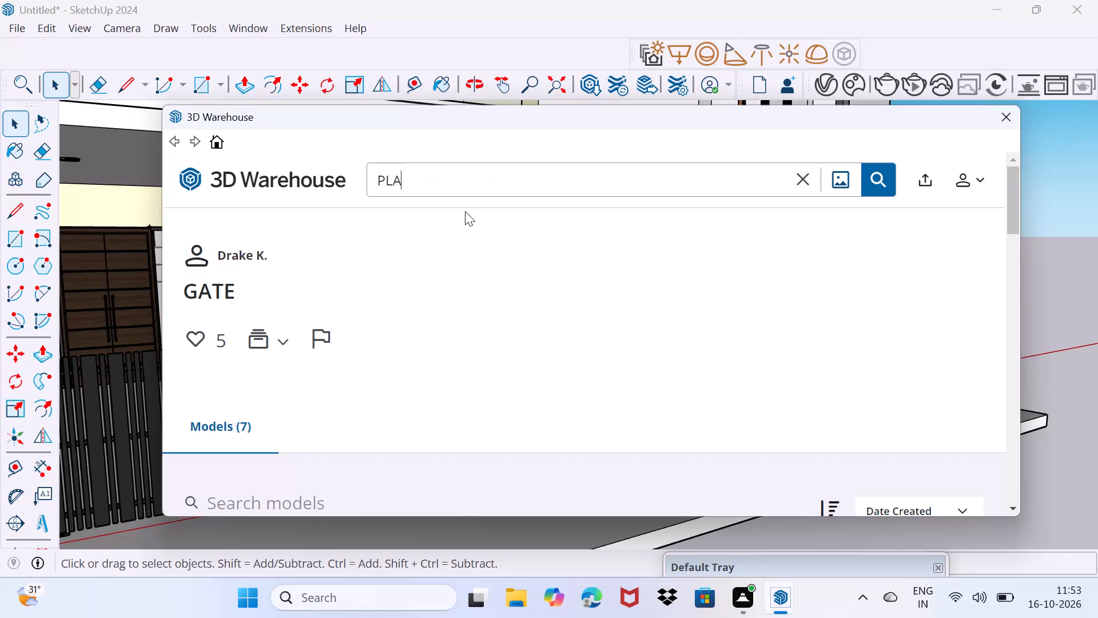
# Search the 3D Warehouse for PLANT and load the model with paired dark and white rectangular planters into the scene.
pyautogui.write('NT')
pyautogui.press('Return')
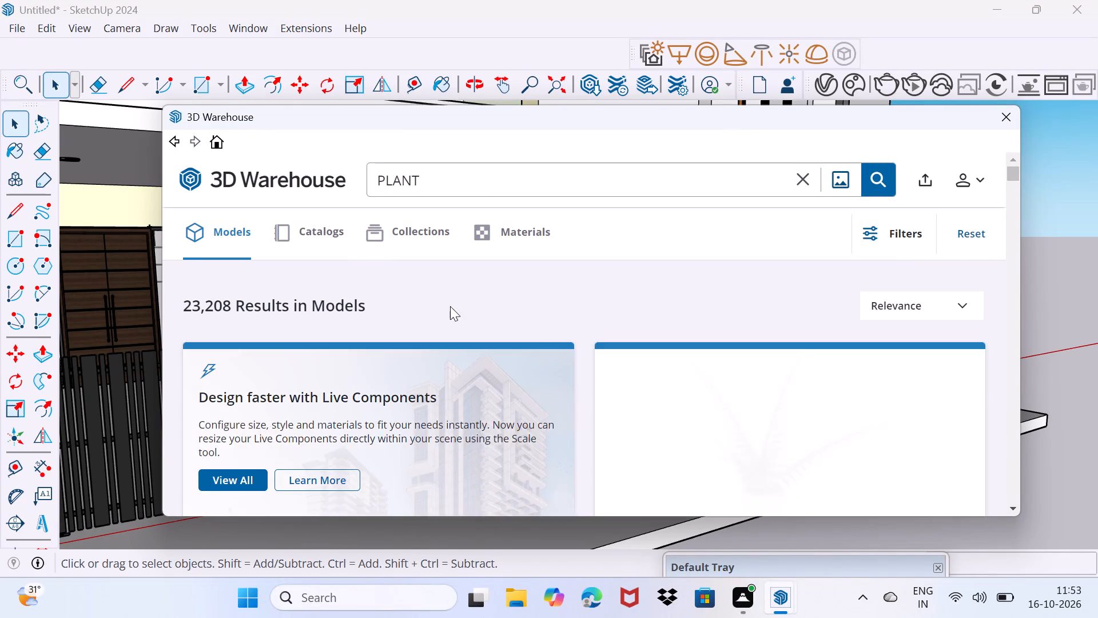
pyautogui.scroll(-14, 451, 307)
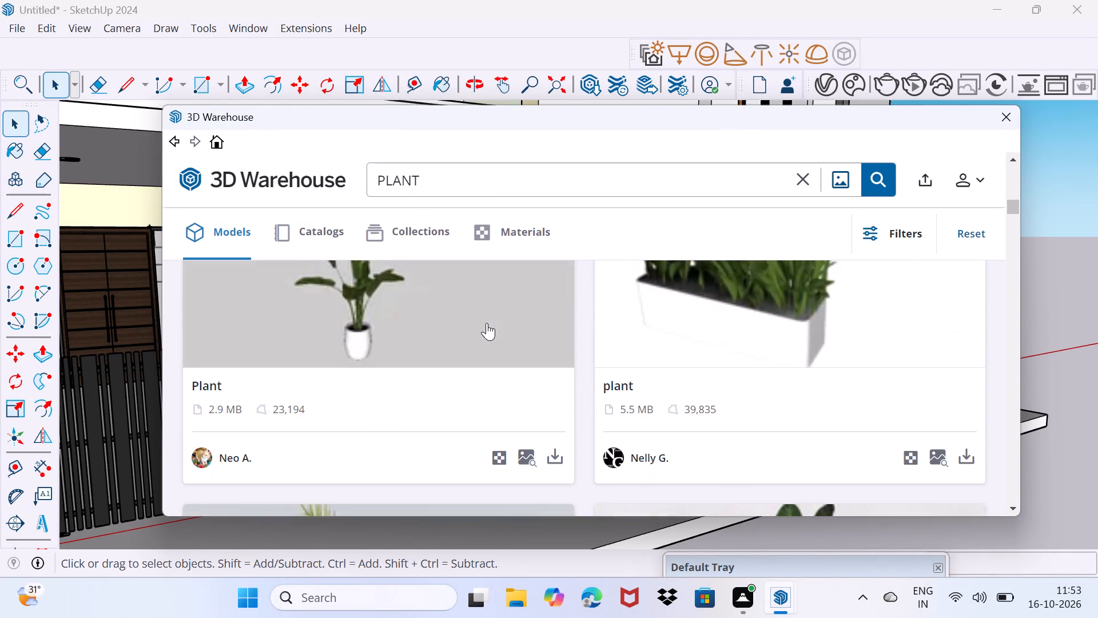
pyautogui.scroll(-6, 487, 323)
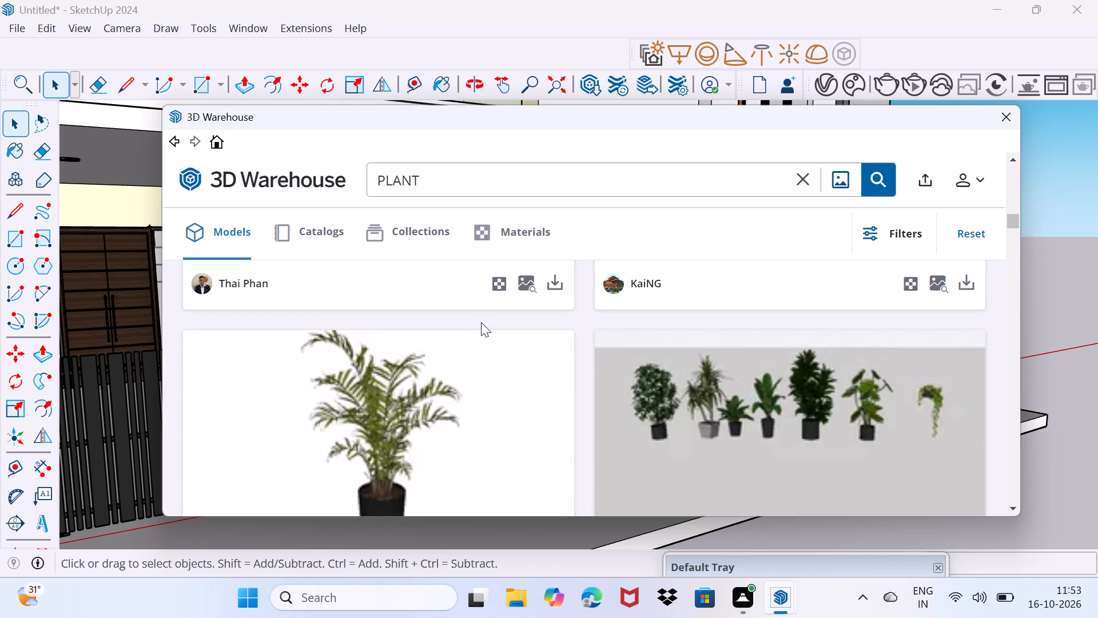
pyautogui.scroll(-4, 481, 322)
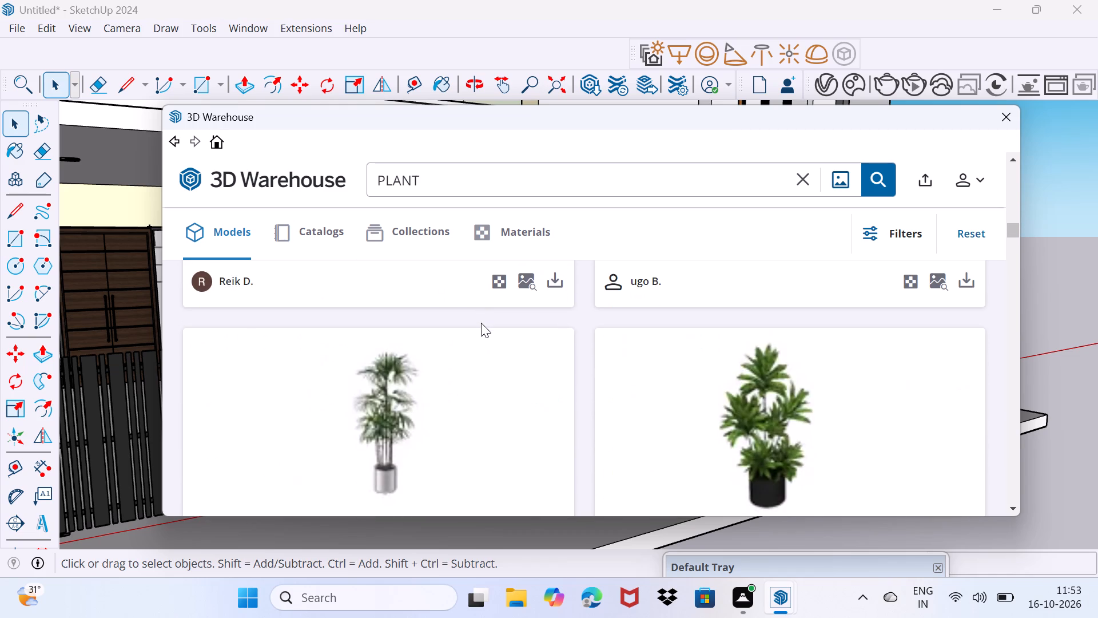
pyautogui.scroll(2, 481, 323)
pyautogui.scroll(-11, 483, 322)
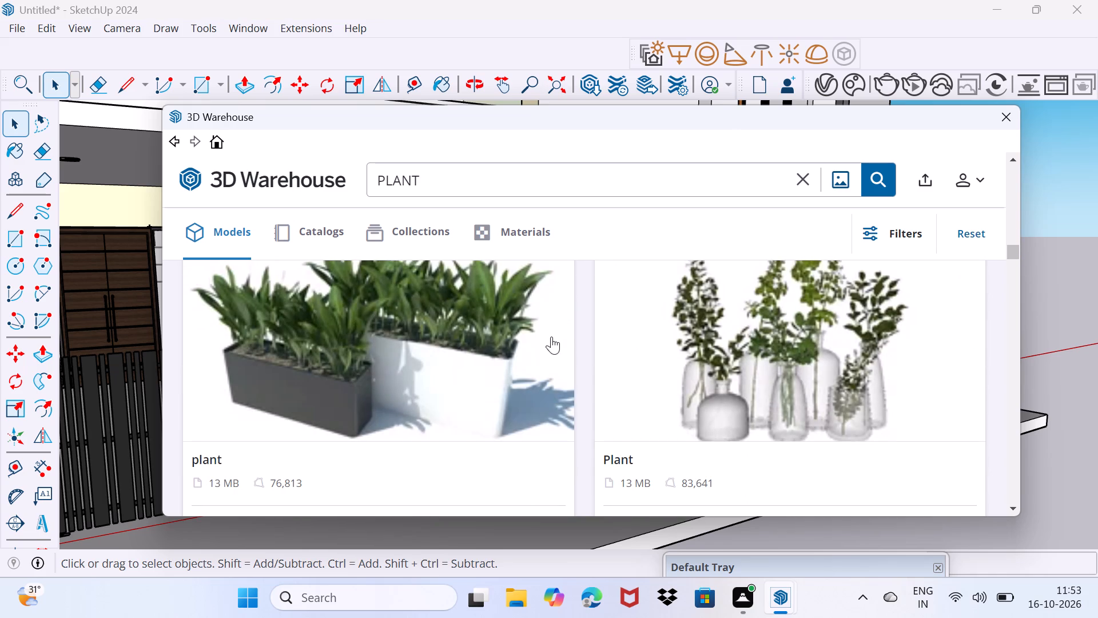
pyautogui.scroll(1, 551, 336)
pyautogui.scroll(-3, 551, 336)
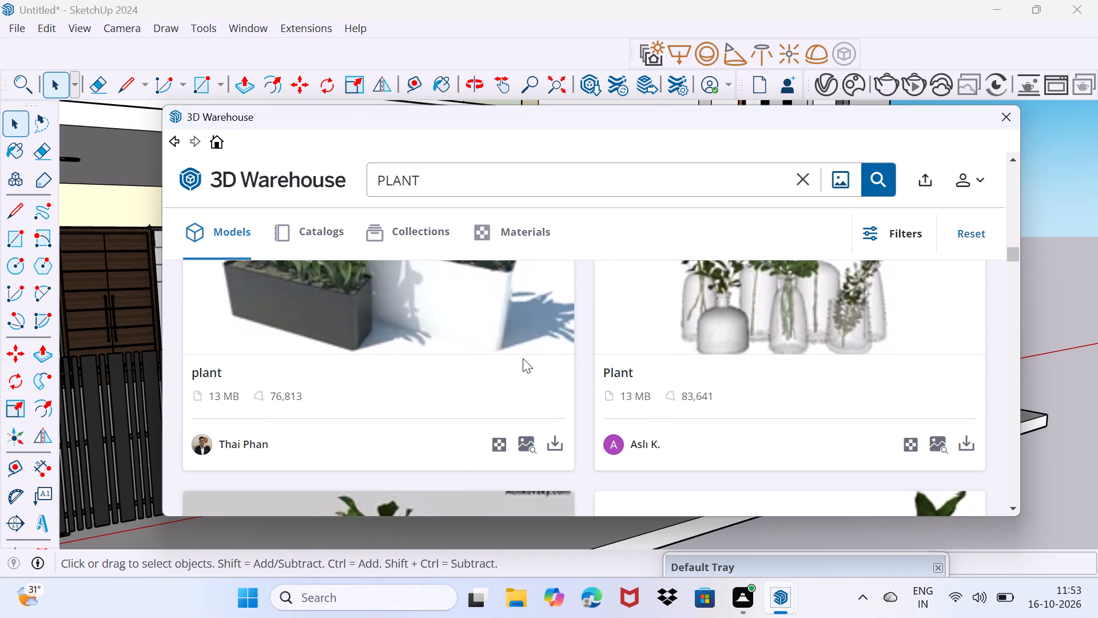
pyautogui.click(553, 360)
pyautogui.click(511, 337)
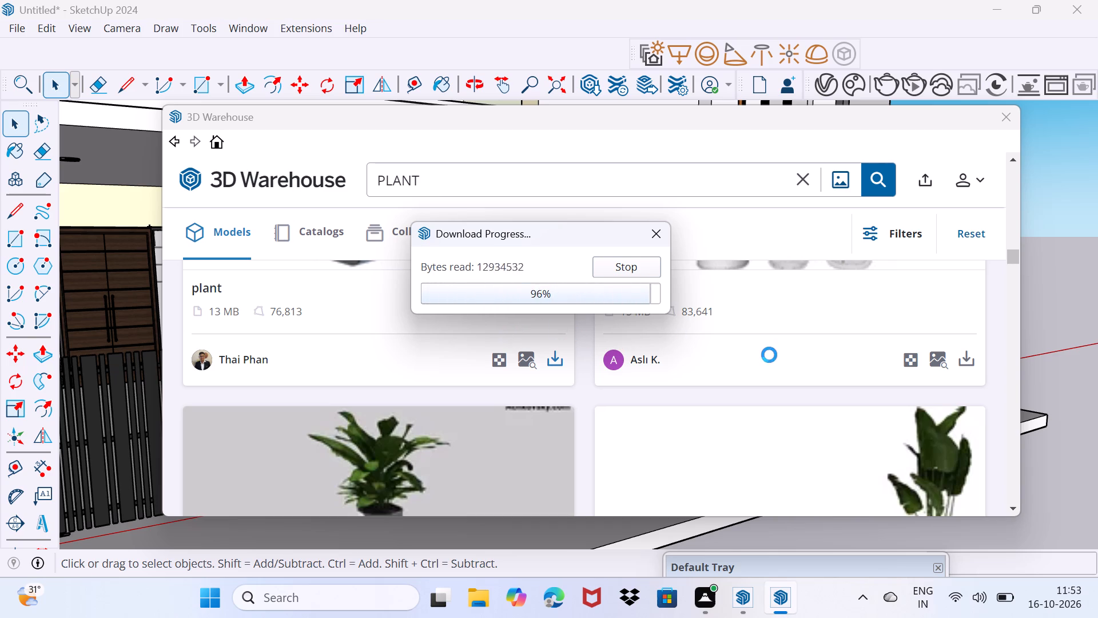
pyautogui.scroll(4, 567, 425)
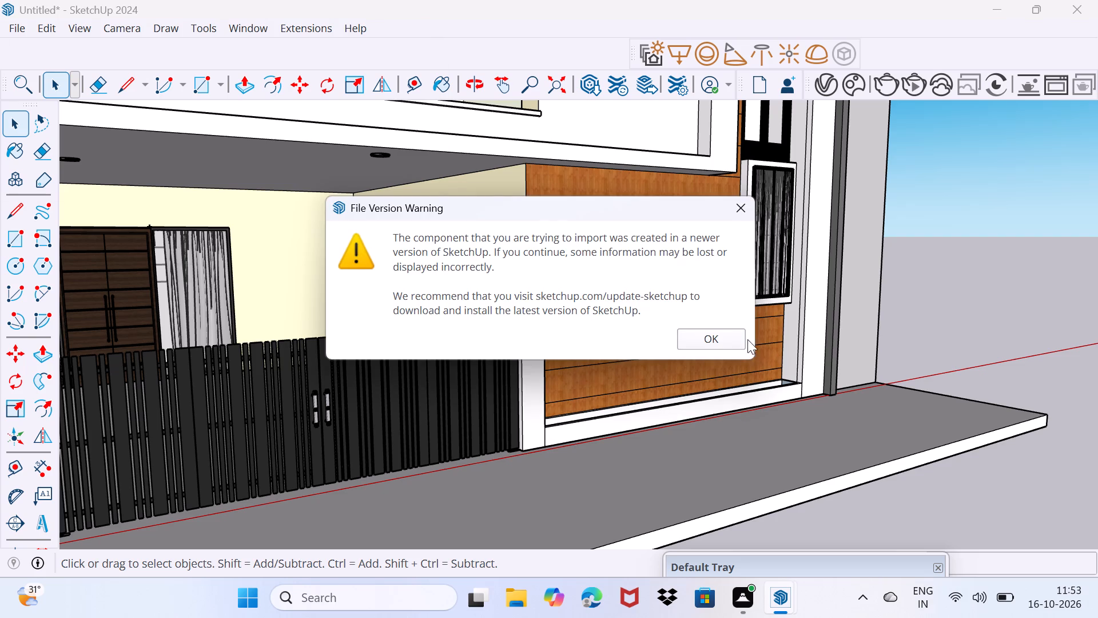
pyautogui.moveTo(722, 343); pyautogui.dragTo(733, 335)
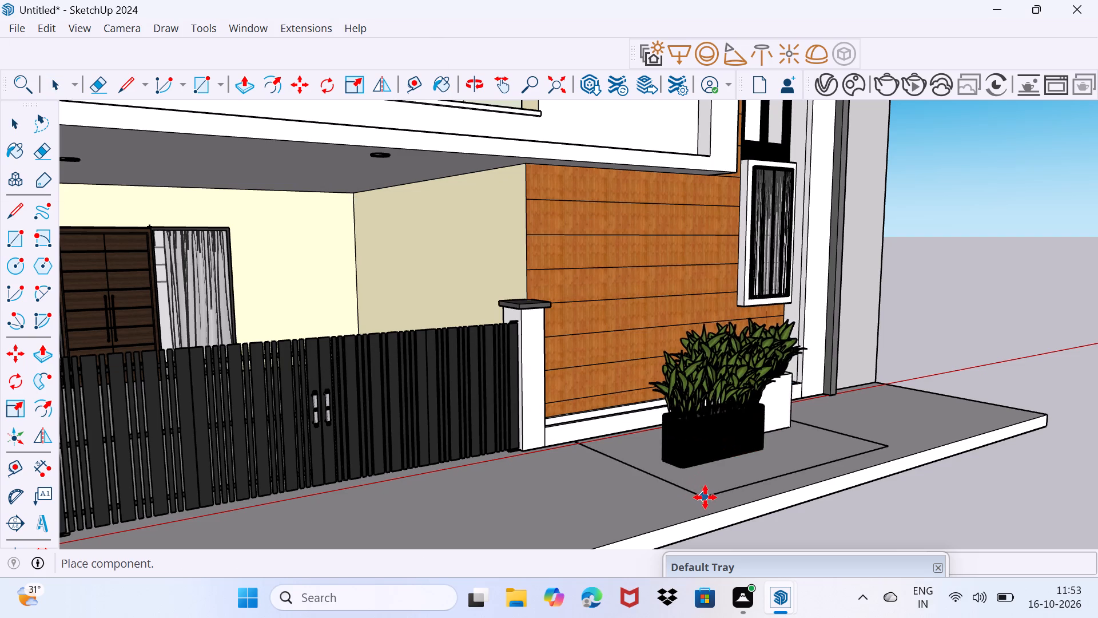
# Place the planter component on the ground in front of the porch slab, beyond the wood-clad wall, and deselect it.
pyautogui.scroll(-7, 689, 481)
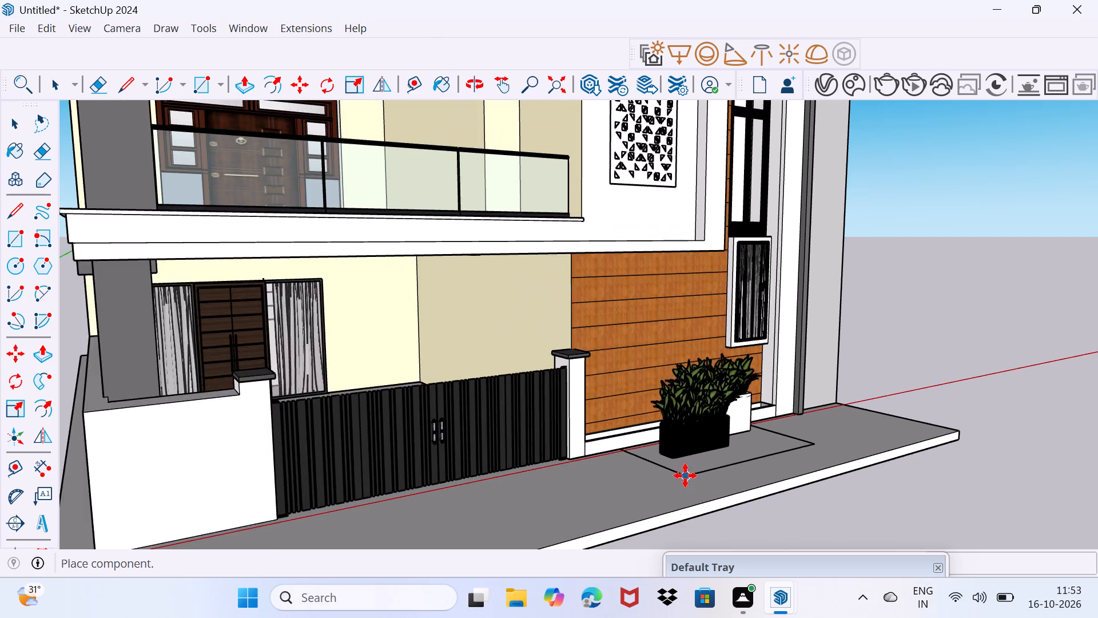
pyautogui.scroll(-2, 685, 476)
pyautogui.click(828, 530)
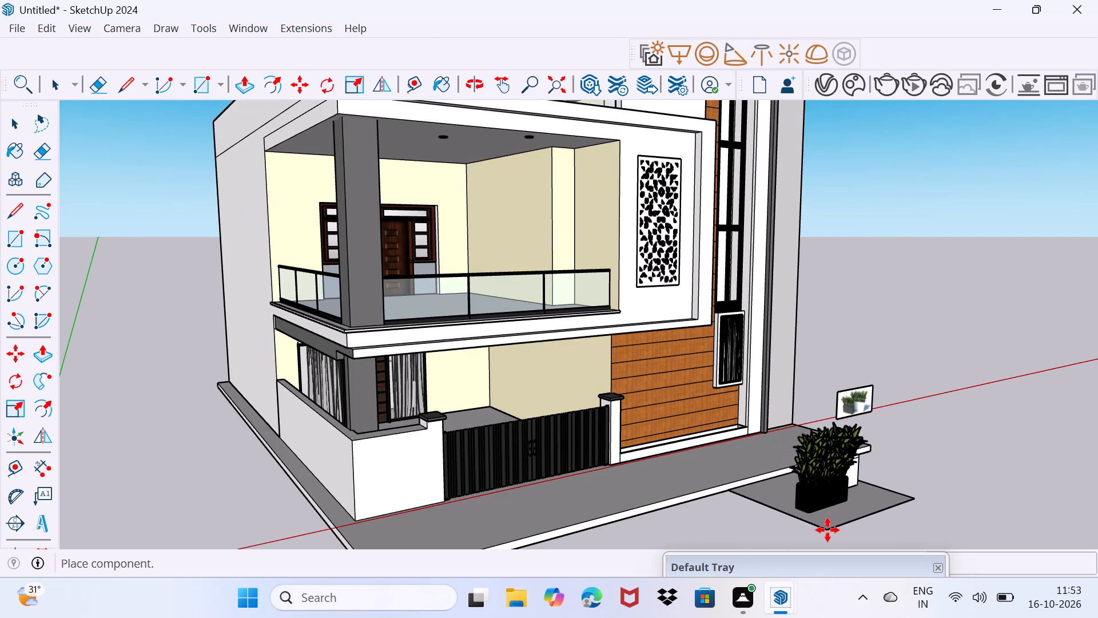
pyautogui.moveTo(828, 504); pyautogui.dragTo(674, 457, button='middle')
pyautogui.press('space')
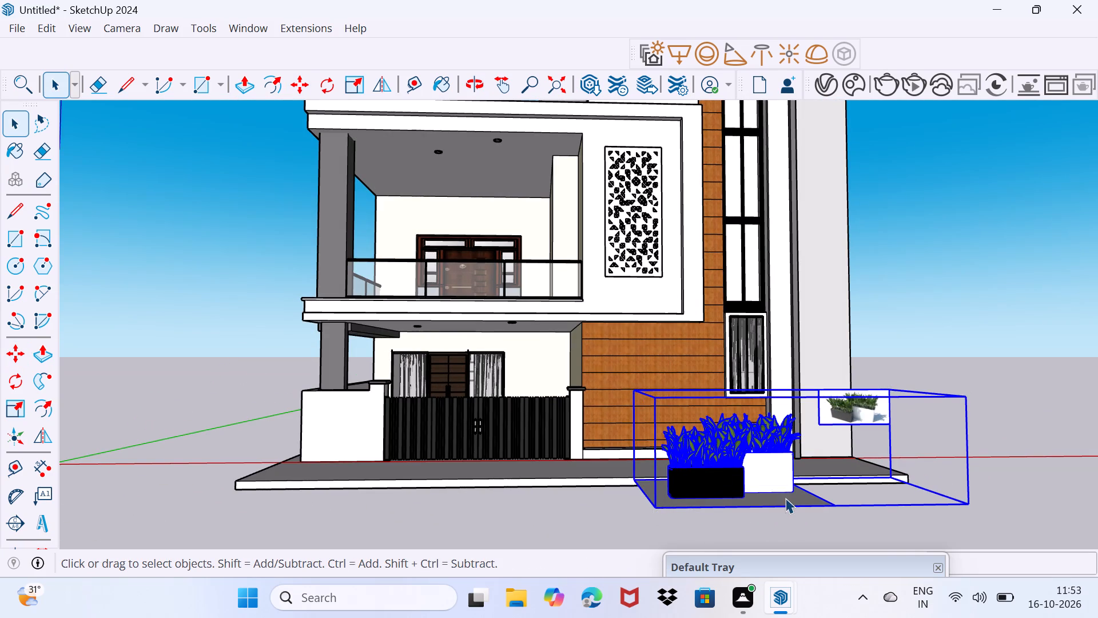
pyautogui.moveTo(789, 501); pyautogui.dragTo(815, 453)
# Inside the planter component, delete the black planter with its plants and the floating preview image.
pyautogui.scroll(5, 789, 461)
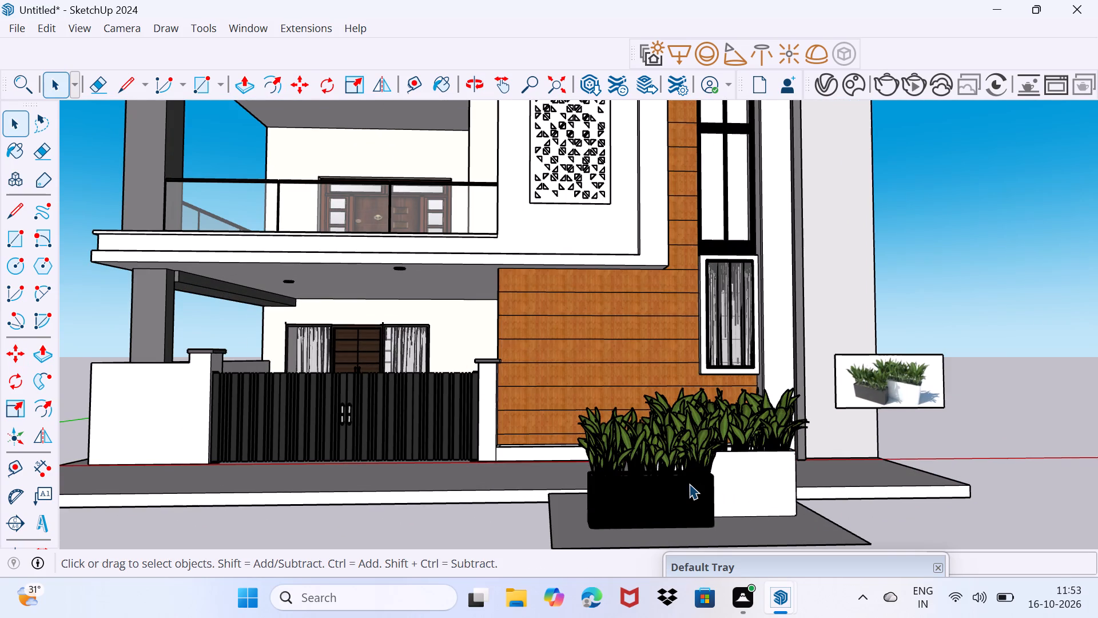
pyautogui.click(689, 484)
pyautogui.doubleClick(680, 492)
pyautogui.click(680, 492)
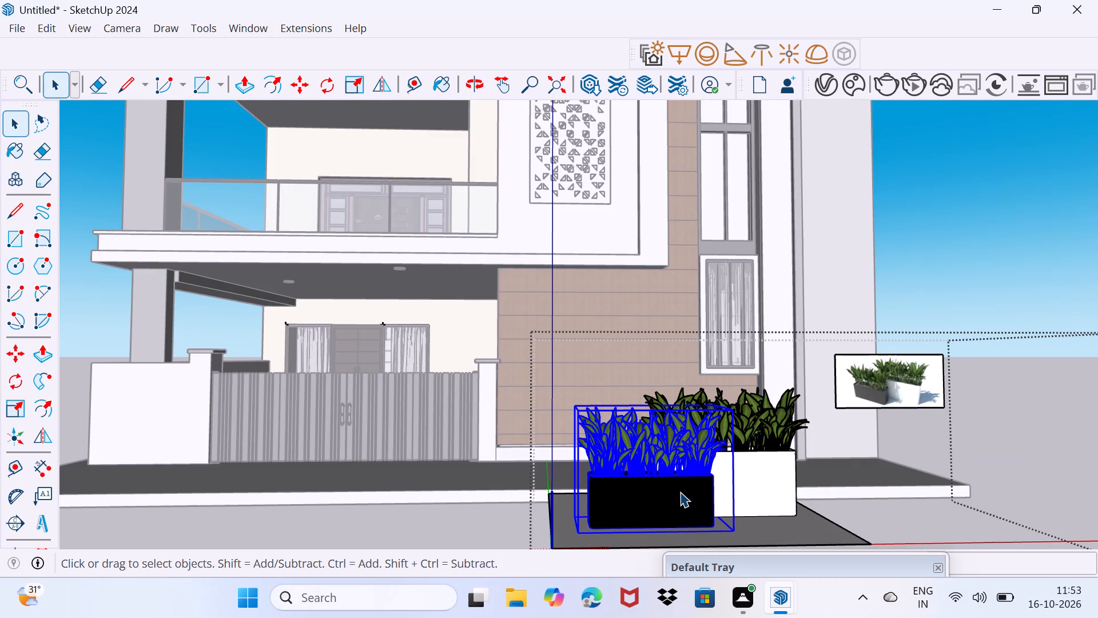
pyautogui.press('Delete')
pyautogui.click(899, 369)
pyautogui.press('Delete')
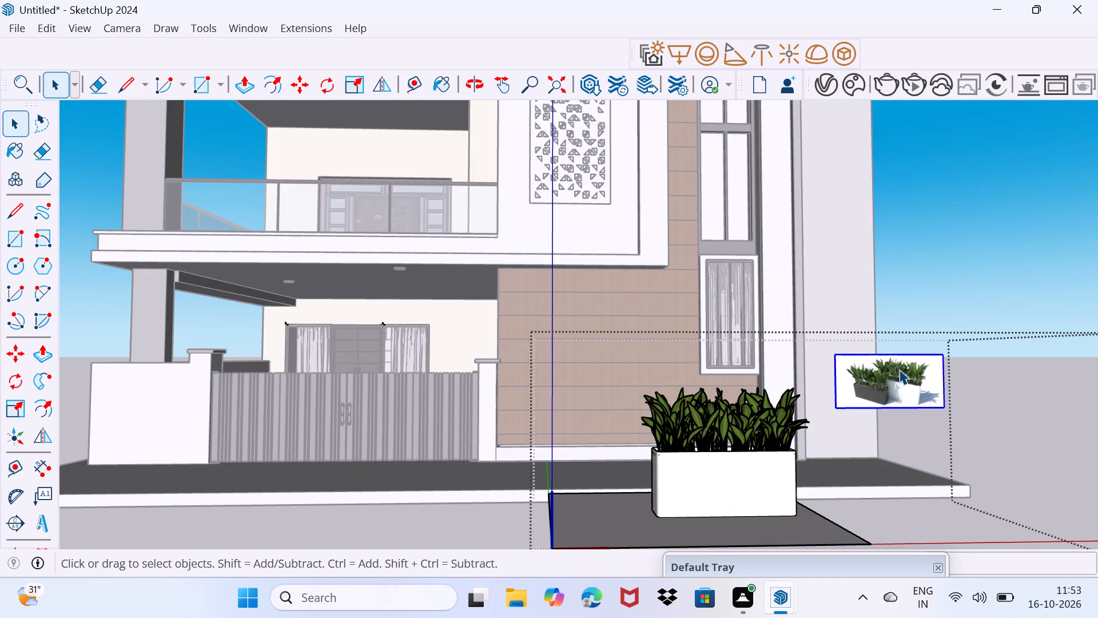
pyautogui.moveTo(966, 442); pyautogui.dragTo(1010, 383)
pyautogui.moveTo(965, 417); pyautogui.dragTo(985, 399)
pyautogui.click(973, 399)
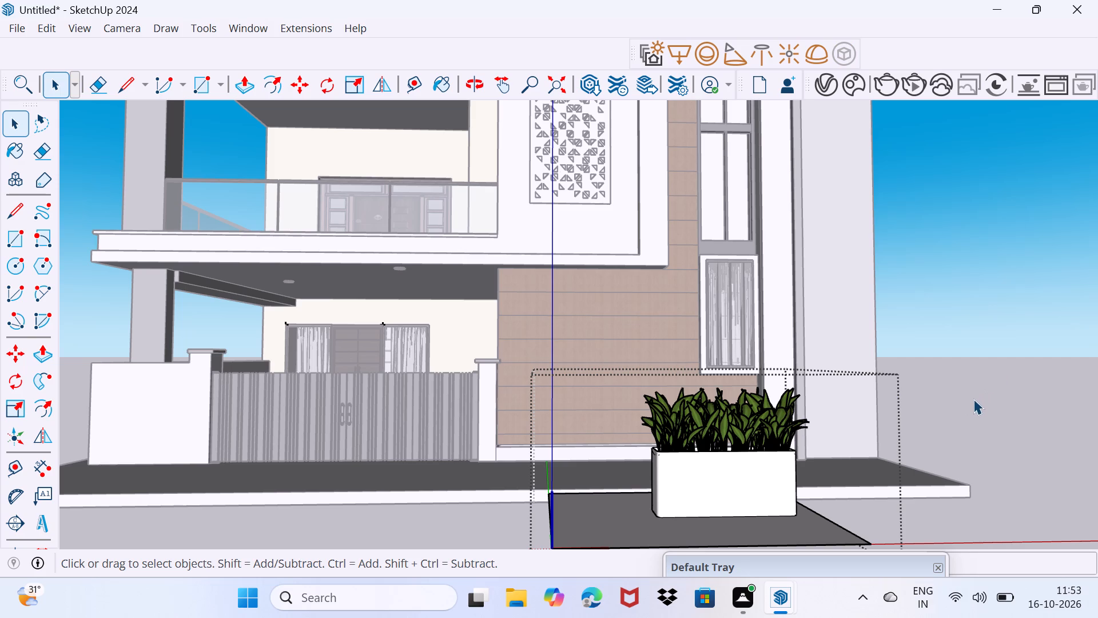
# Delete the grey base plate under the white planter inside the component and leave component editing.
pyautogui.moveTo(965, 415); pyautogui.dragTo(914, 443, button='middle')
pyautogui.moveTo(895, 417); pyautogui.dragTo(928, 315, button='middle')
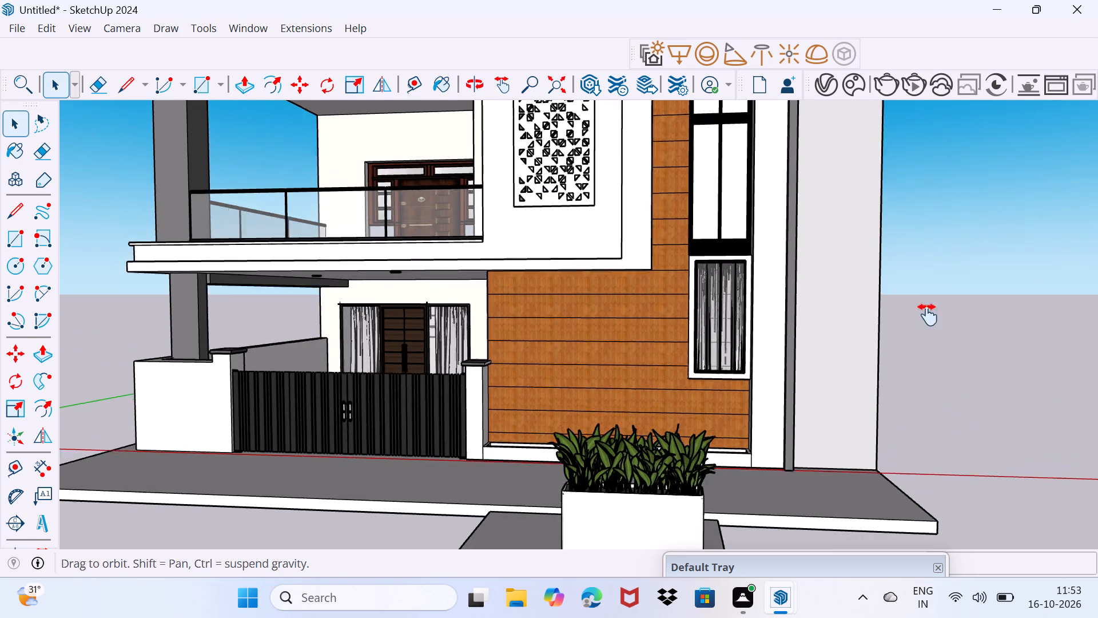
pyautogui.moveTo(928, 315); pyautogui.dragTo(947, 226, button='middle')
pyautogui.moveTo(798, 295); pyautogui.dragTo(799, 326, button='middle')
pyautogui.click(763, 416)
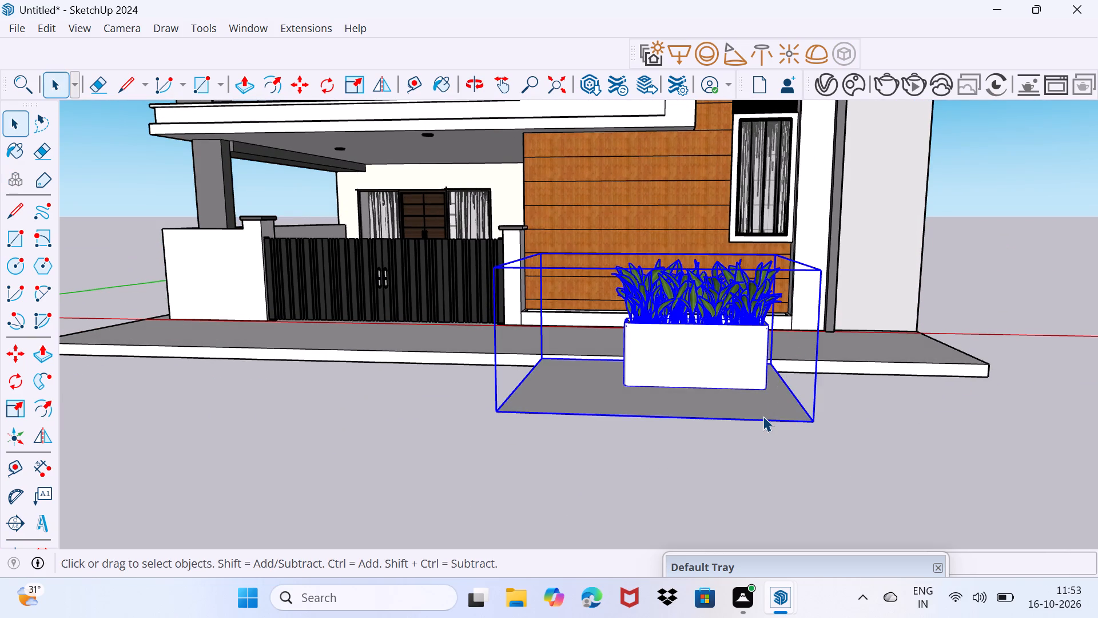
pyautogui.doubleClick(763, 416)
pyautogui.click(763, 416)
pyautogui.press('Delete')
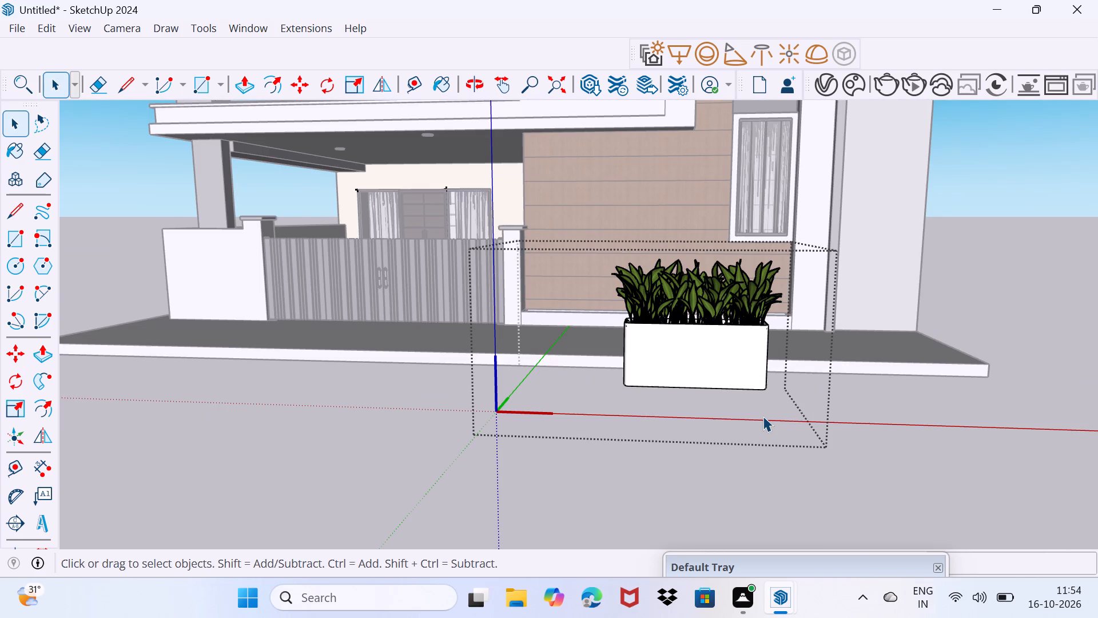
pyautogui.moveTo(762, 457); pyautogui.dragTo(769, 439)
pyautogui.click(746, 466)
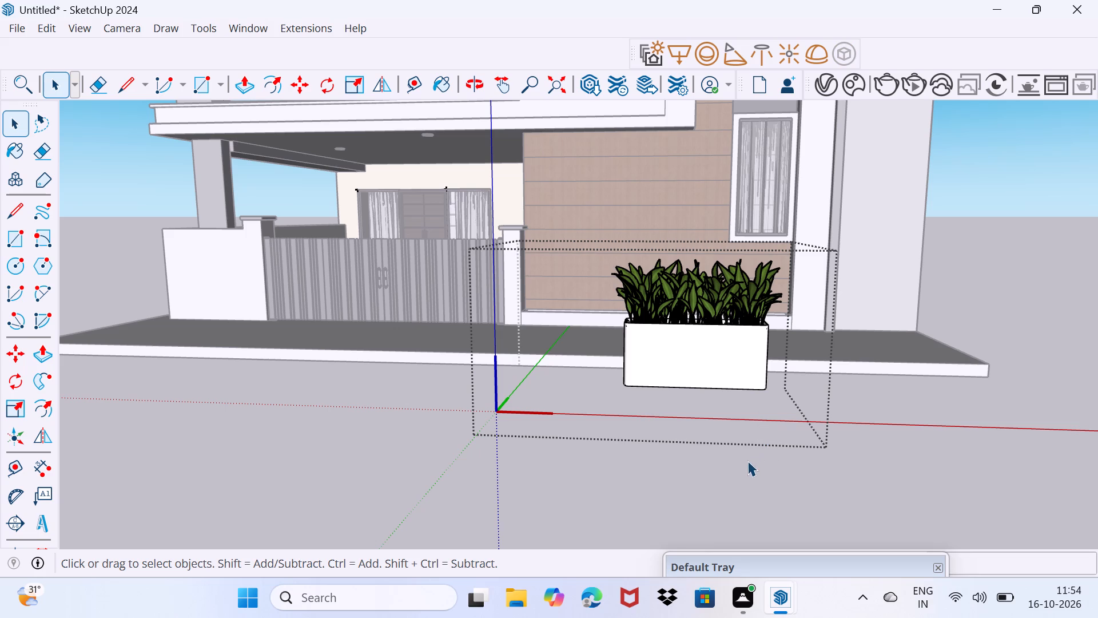
pyautogui.doubleClick(747, 461)
# Move the white planter by its lower corner onto the ledge against the wood-clad wall.
pyautogui.moveTo(723, 367); pyautogui.dragTo(465, 401, button='middle')
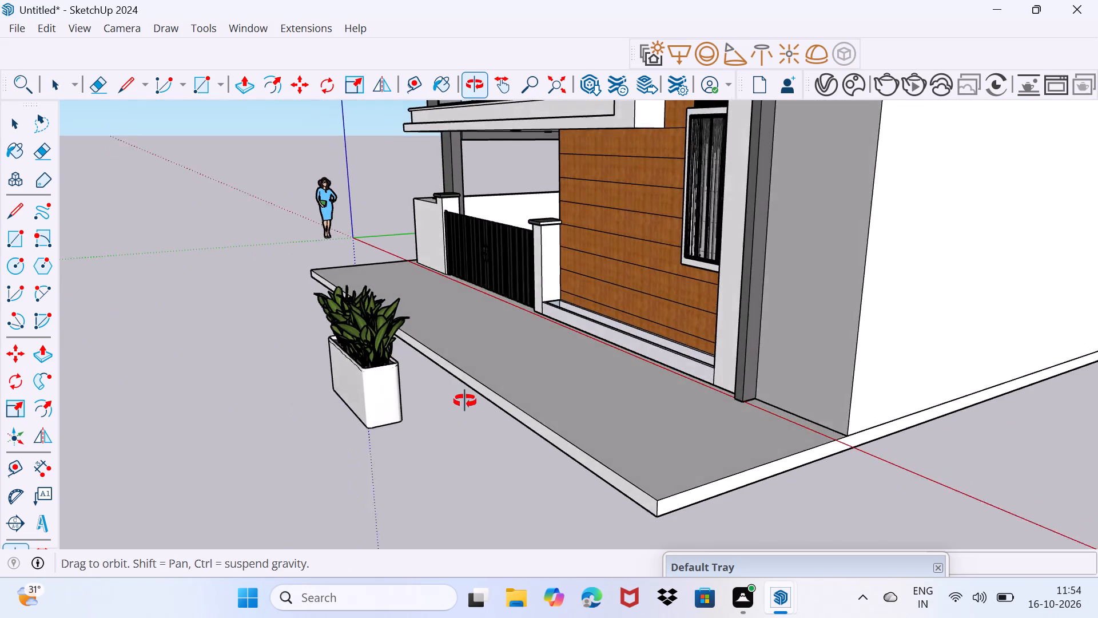
pyautogui.moveTo(465, 401); pyautogui.dragTo(458, 401, button='middle')
pyautogui.scroll(4, 359, 401)
pyautogui.click(364, 394)
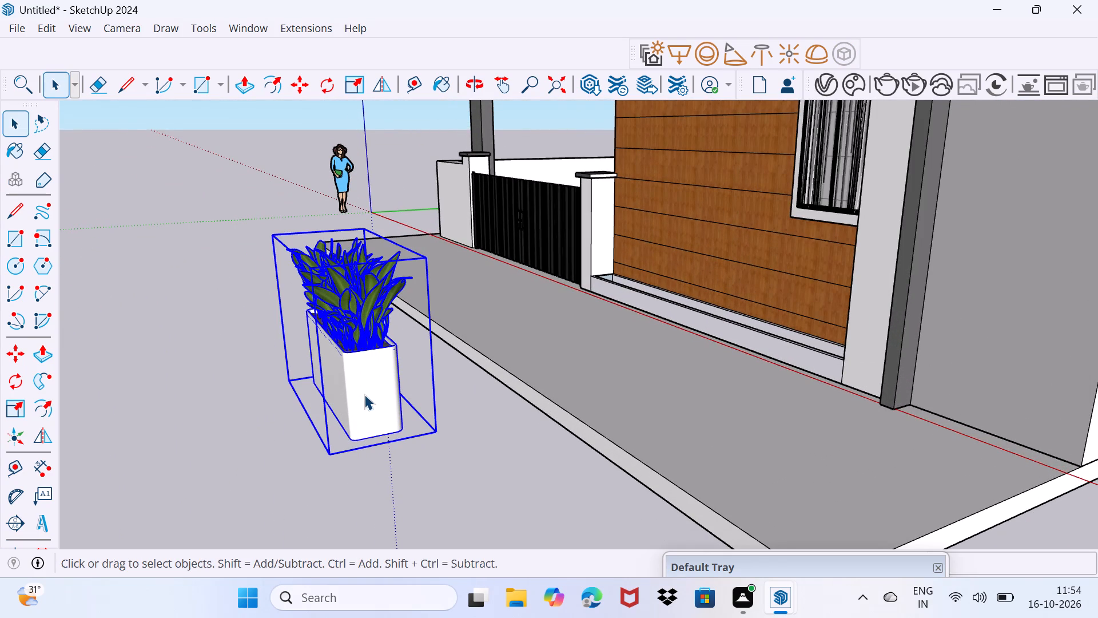
pyautogui.press('m')
pyautogui.click(430, 430)
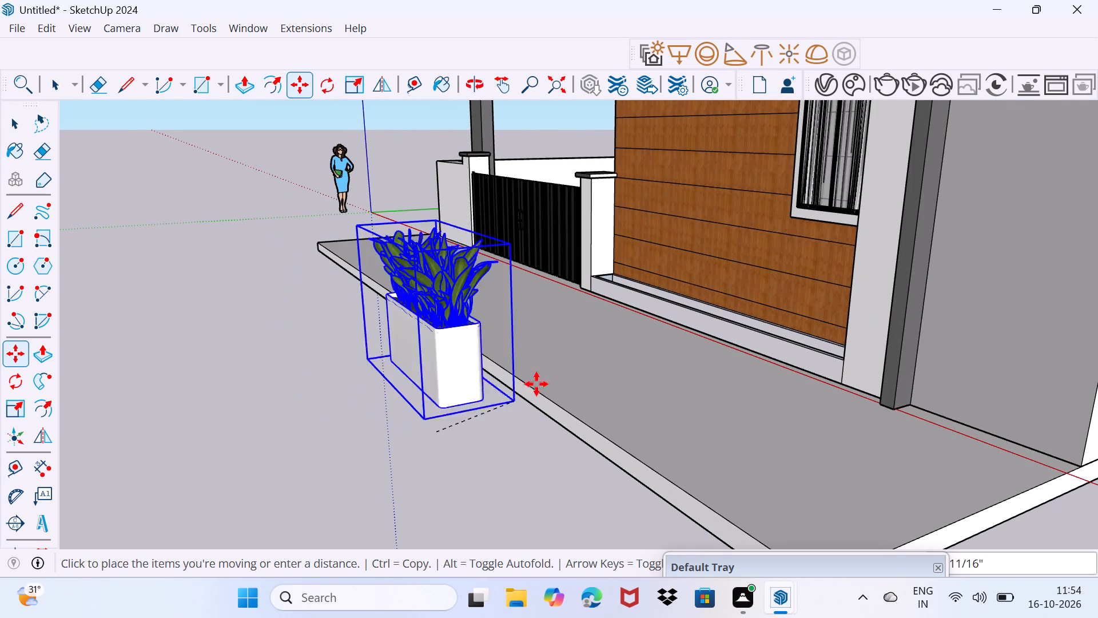
pyautogui.scroll(14, 701, 319)
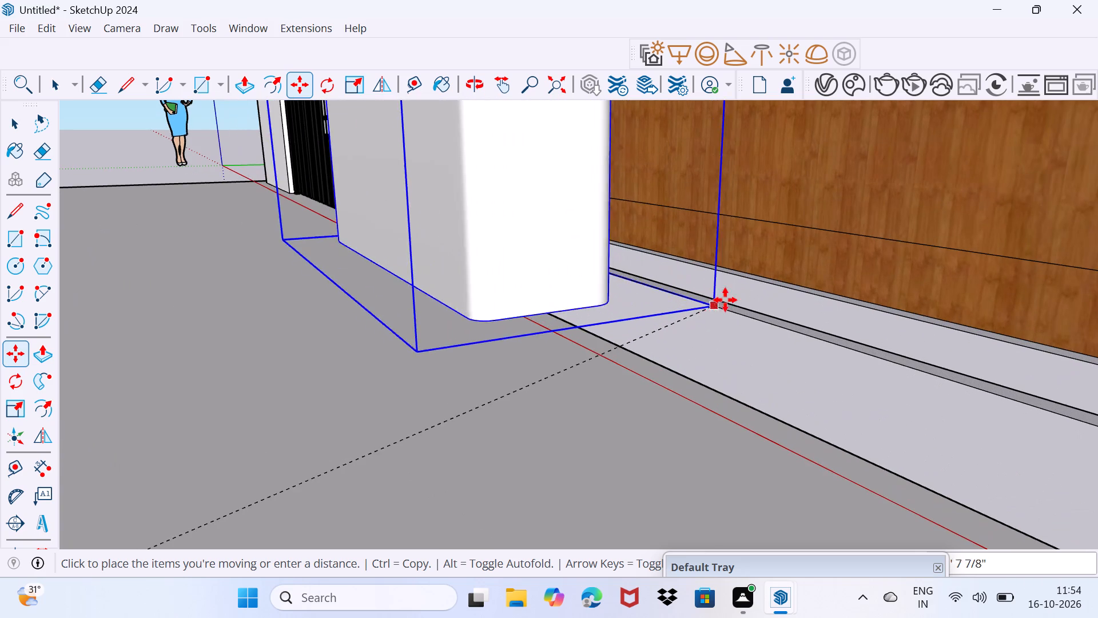
pyautogui.click(786, 281)
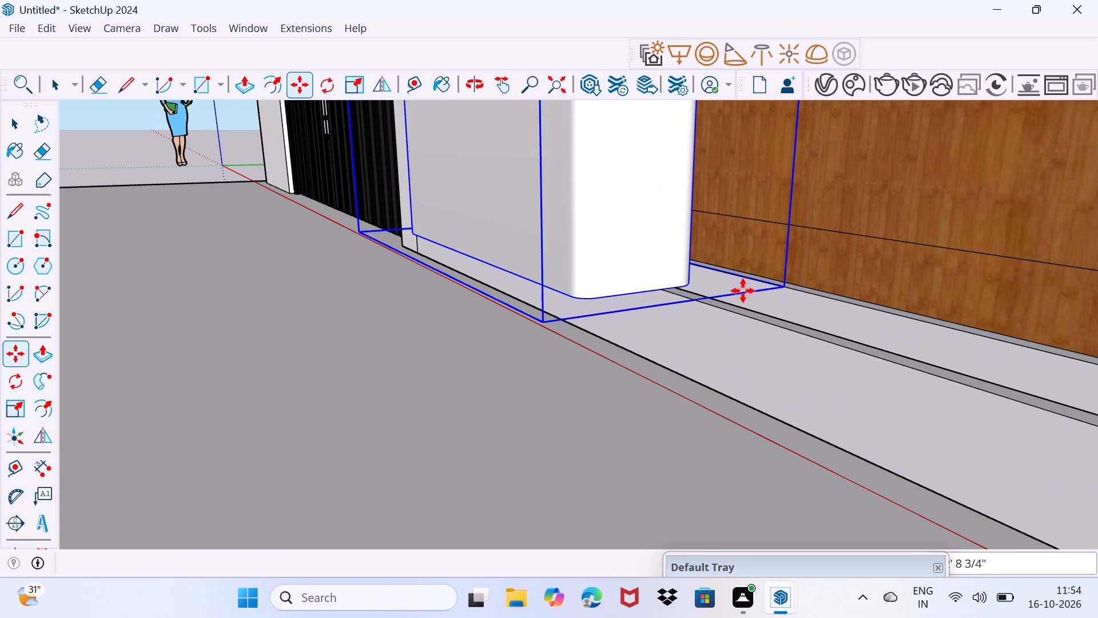
# Scale the planter to be slightly shorter in length and much narrower in depth, keeping it tall against the wood-clad wall.
pyautogui.moveTo(560, 284); pyautogui.dragTo(724, 361, button='middle')
pyautogui.scroll(-3, 724, 361)
pyautogui.scroll(-4, 685, 330)
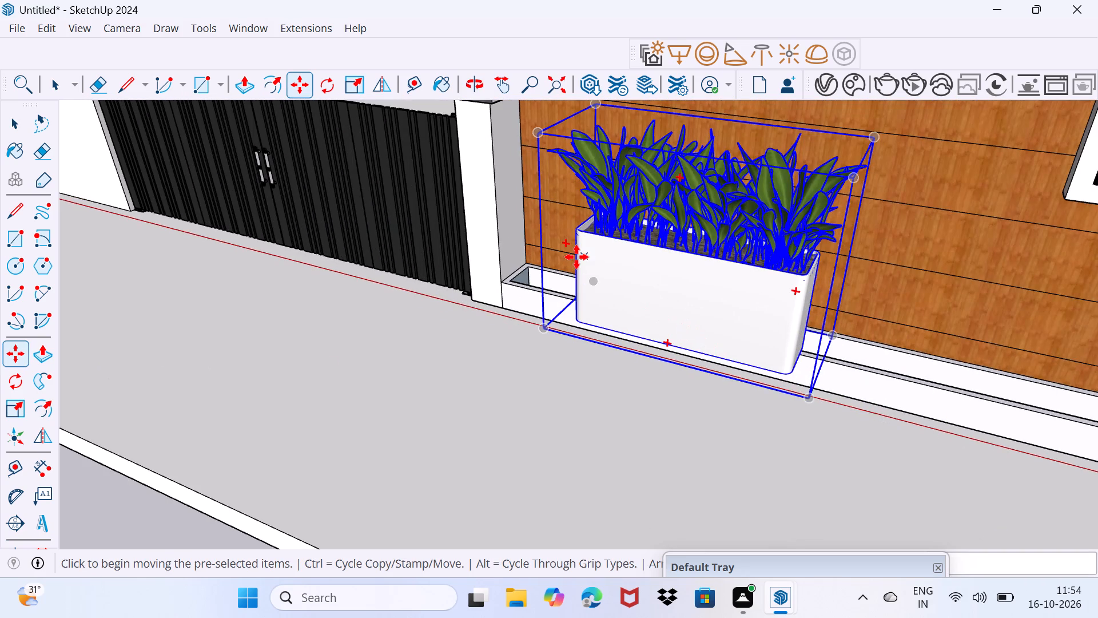
pyautogui.press('s')
pyautogui.moveTo(568, 112); pyautogui.dragTo(599, 195)
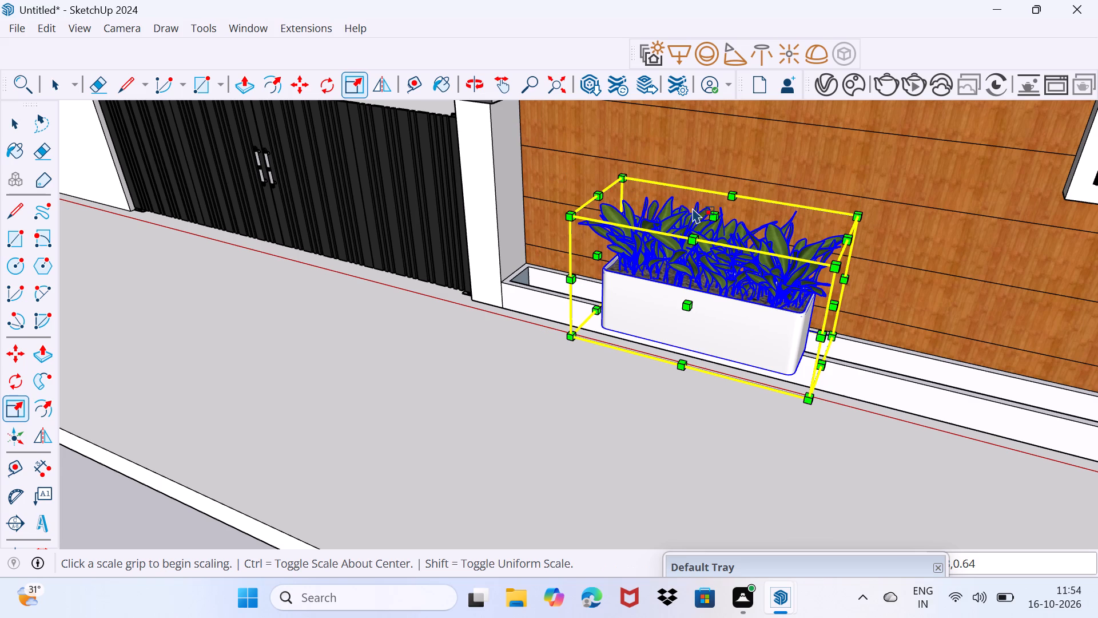
pyautogui.moveTo(716, 216); pyautogui.dragTo(731, 142)
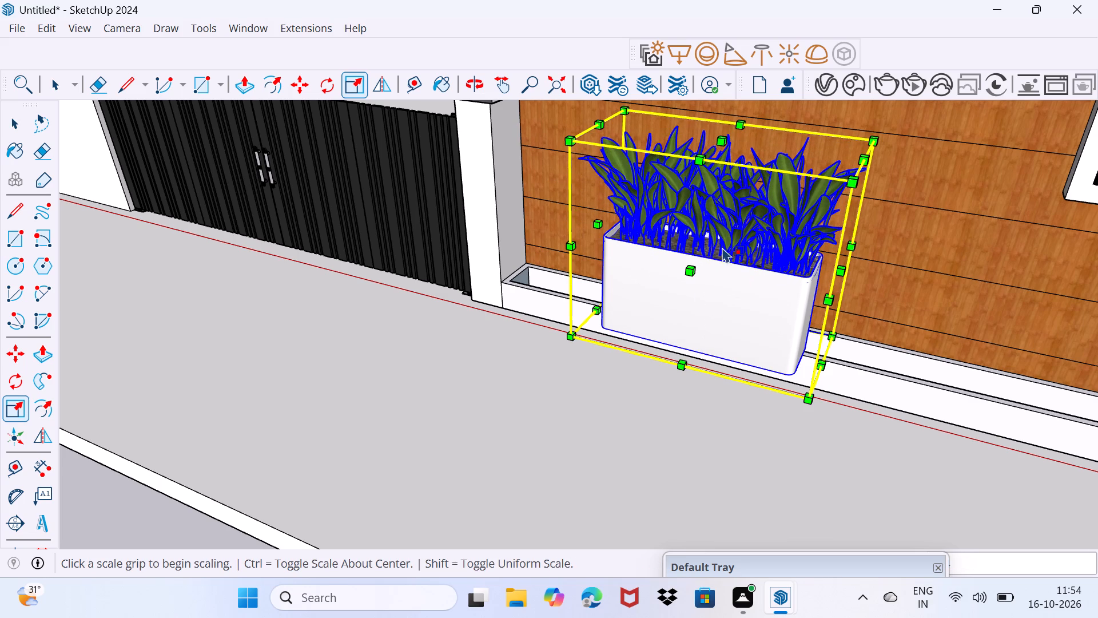
pyautogui.moveTo(677, 365); pyautogui.dragTo(700, 340)
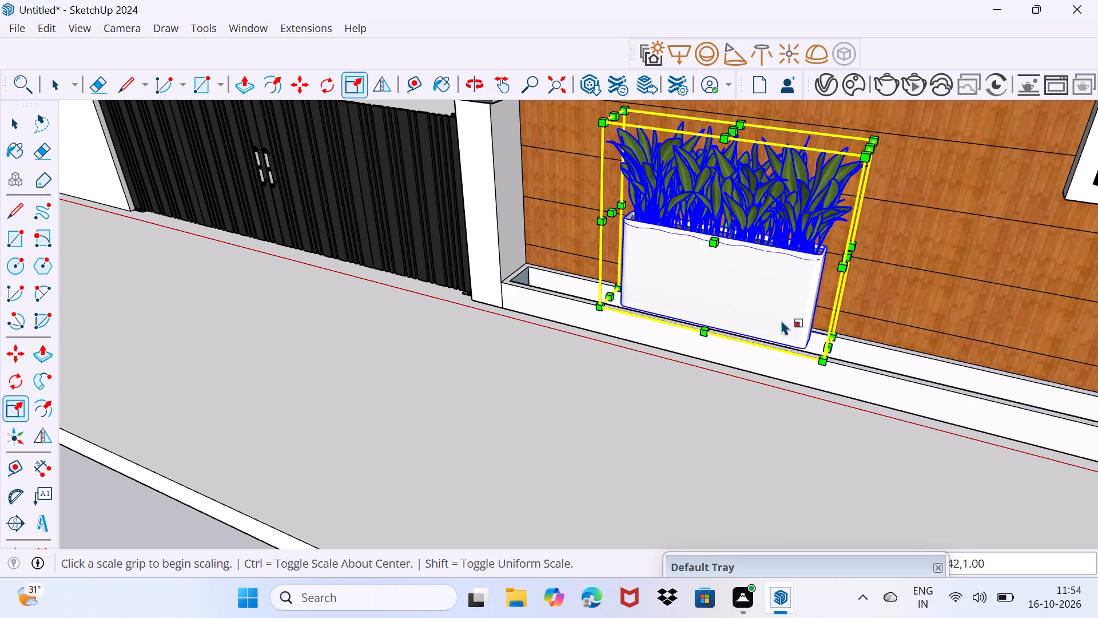
# Move the planter by its lower front corner along the ledge towards the short gate post.
pyautogui.moveTo(779, 320); pyautogui.dragTo(512, 330, button='middle')
pyautogui.moveTo(549, 338); pyautogui.dragTo(570, 334, button='middle')
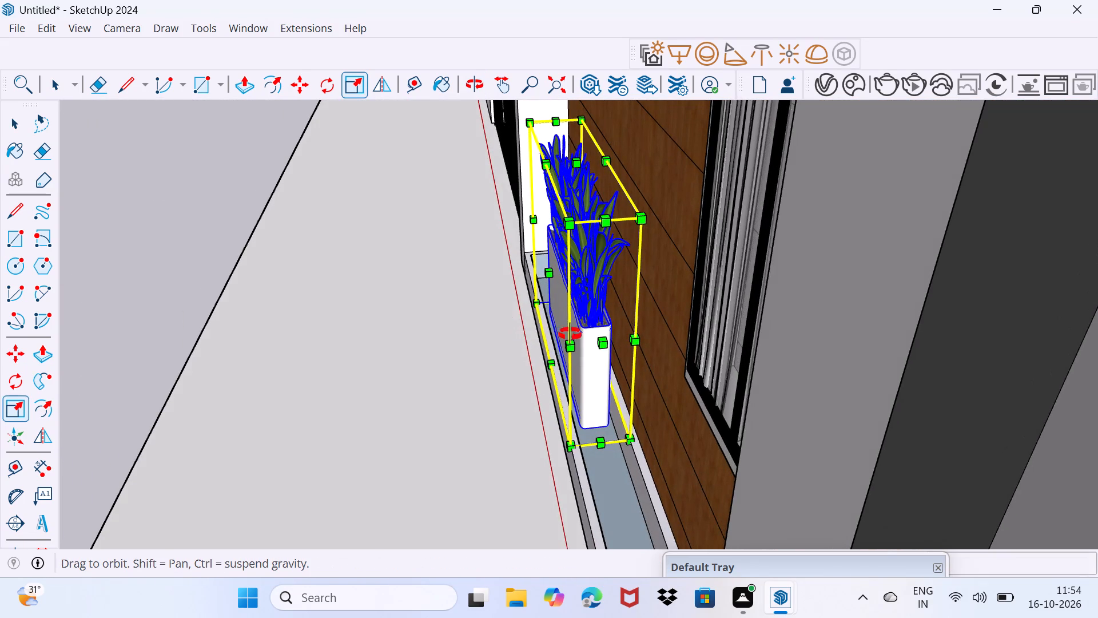
pyautogui.moveTo(570, 334); pyautogui.dragTo(607, 325, button='middle')
pyautogui.press('m')
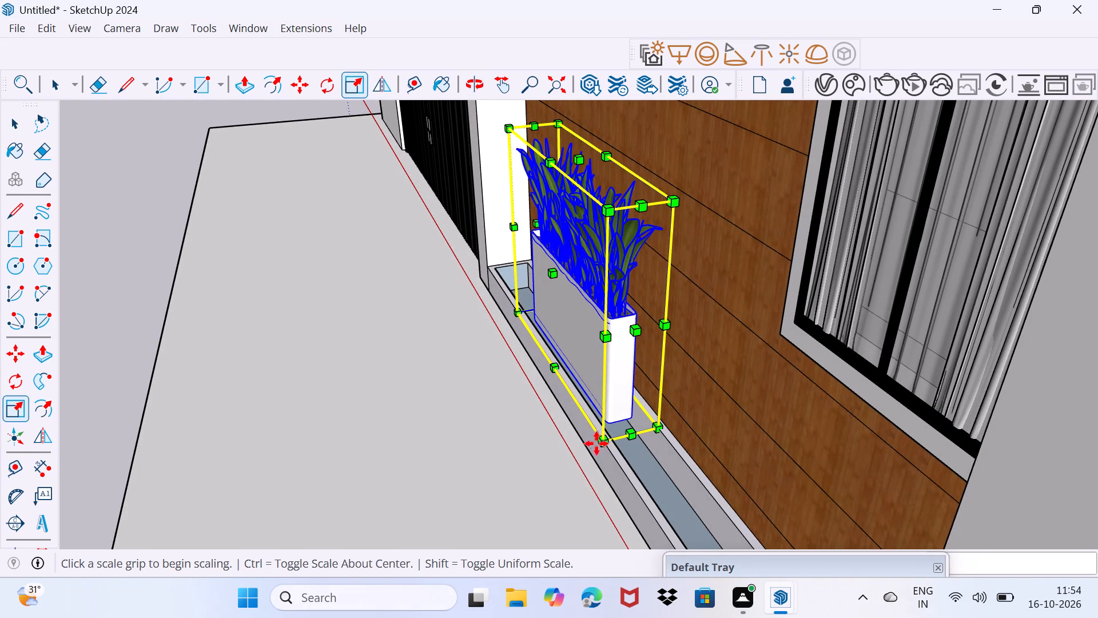
pyautogui.click(604, 443)
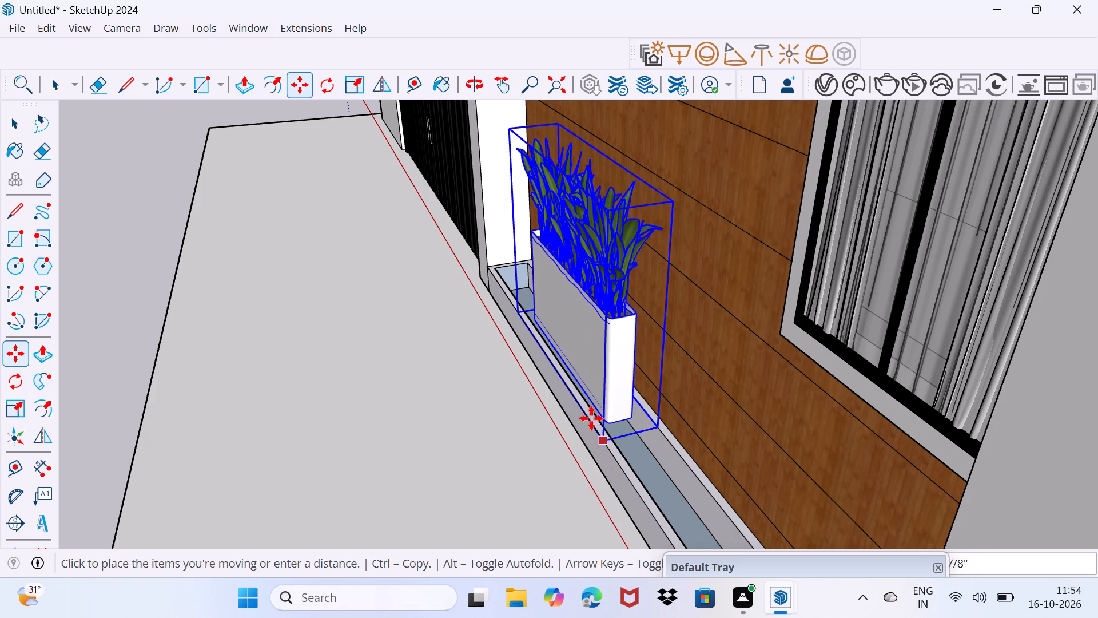
pyautogui.click(568, 383)
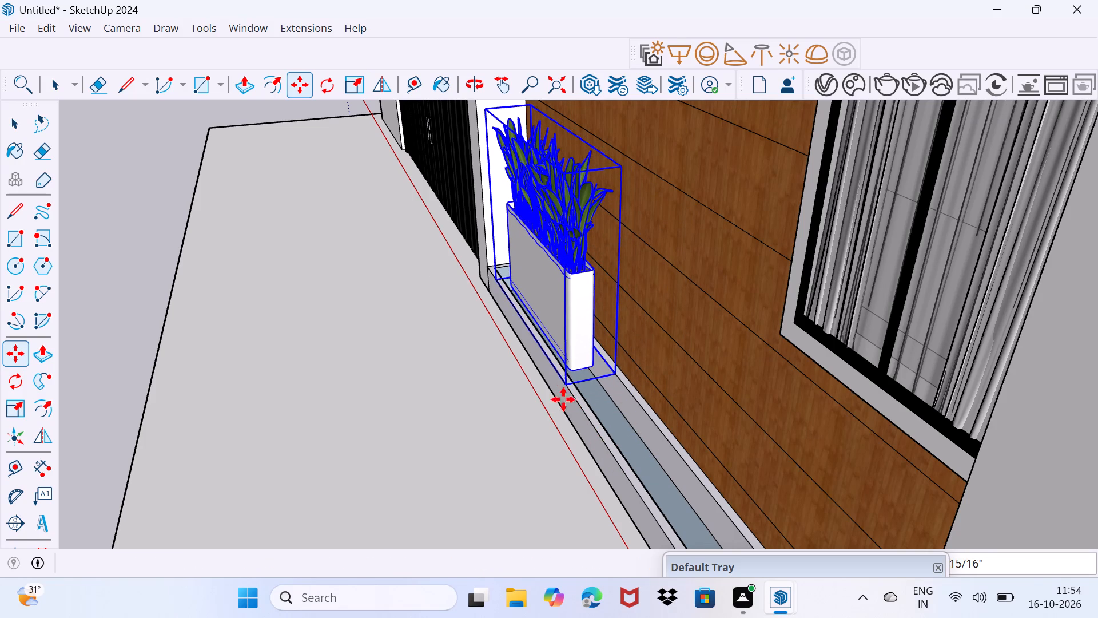
# Shift the planter against the short gate post and lower it into the ledge trough until only the plants rise above the rim.
pyautogui.moveTo(573, 404); pyautogui.dragTo(706, 310, button='middle')
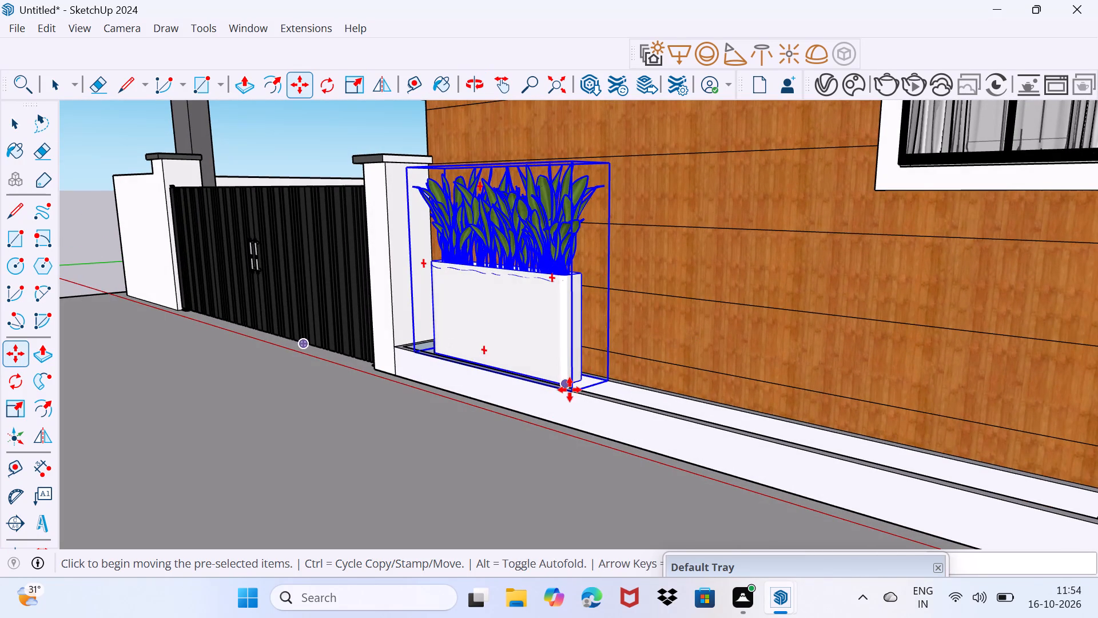
pyautogui.click(570, 390)
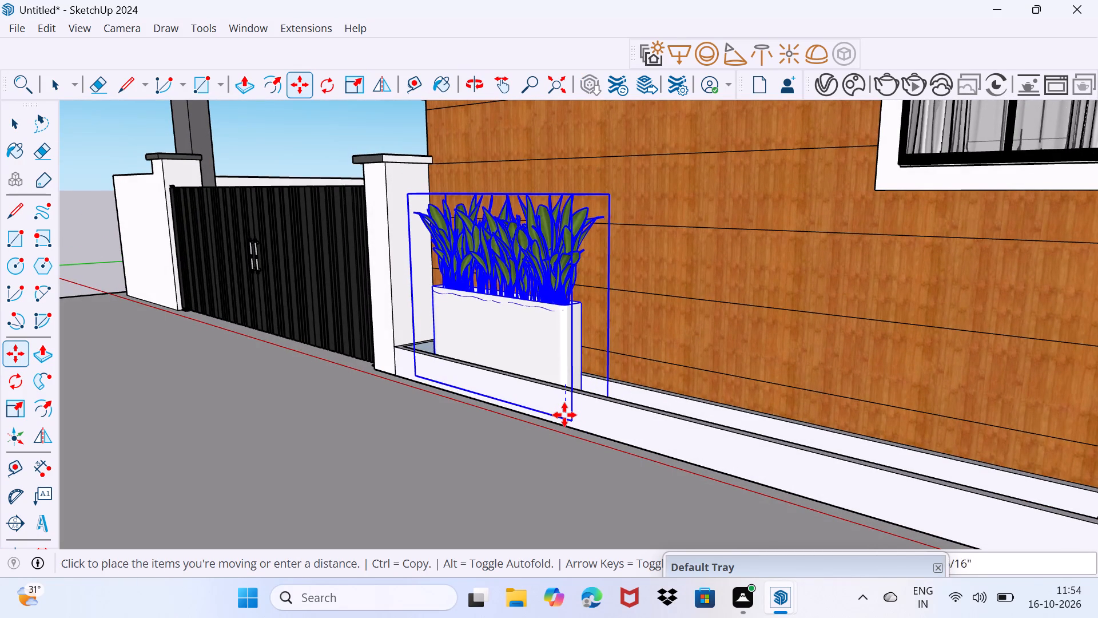
pyautogui.click(564, 415)
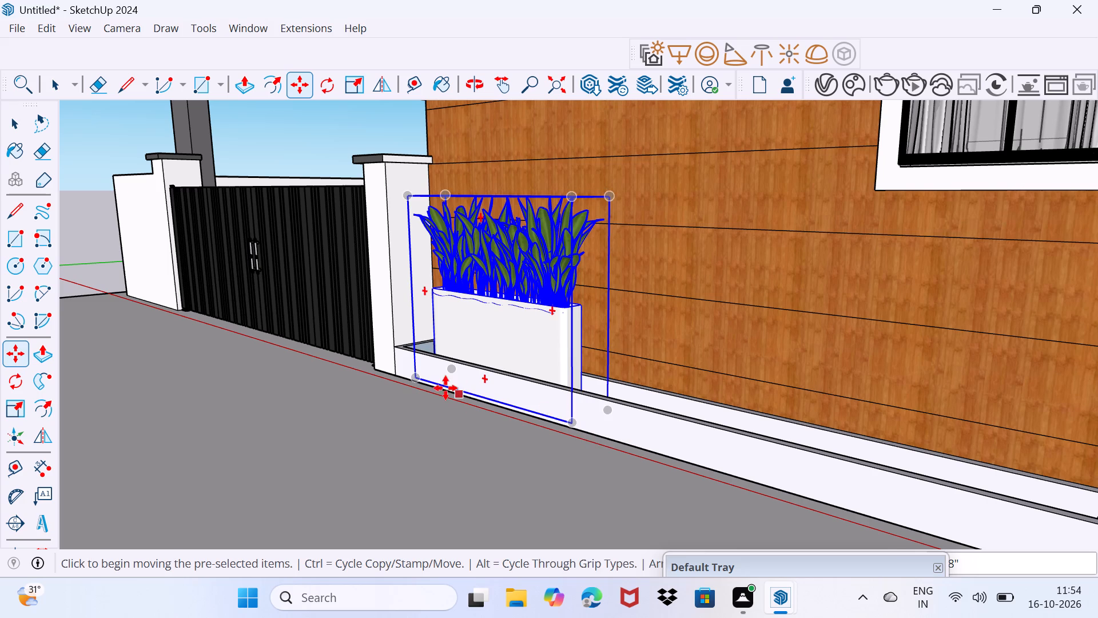
pyautogui.click(418, 385)
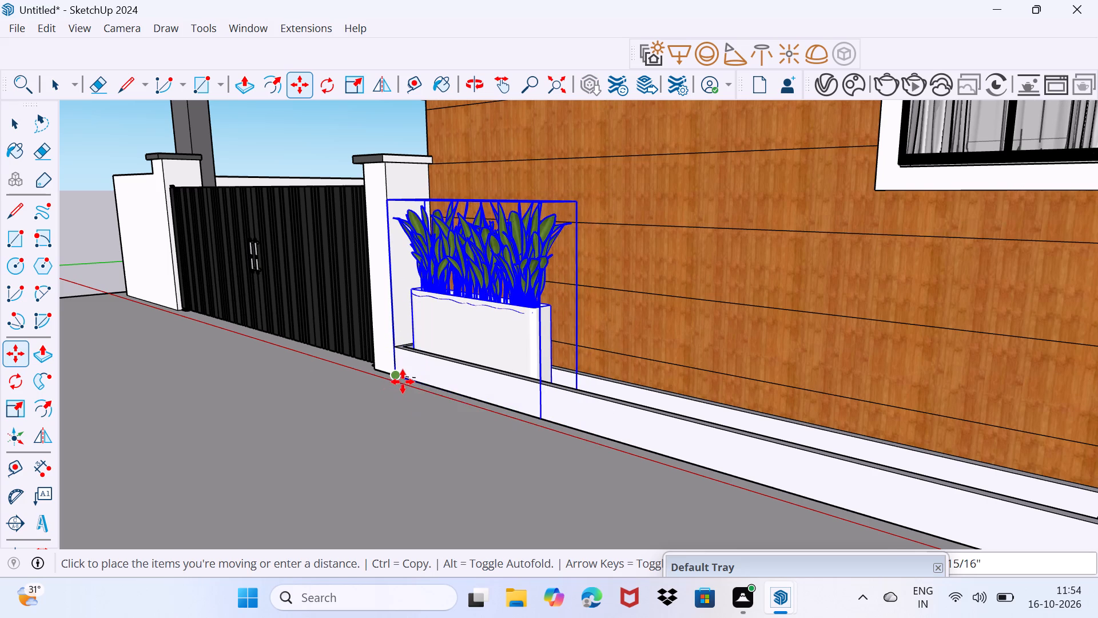
pyautogui.click(403, 382)
pyautogui.click(536, 200)
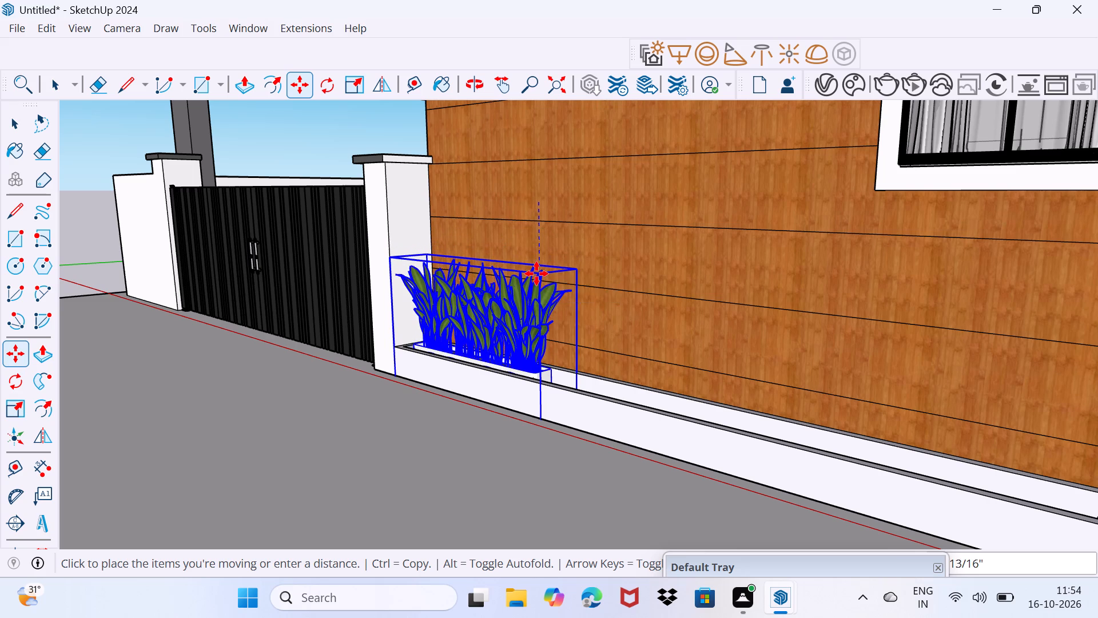
pyautogui.click(536, 276)
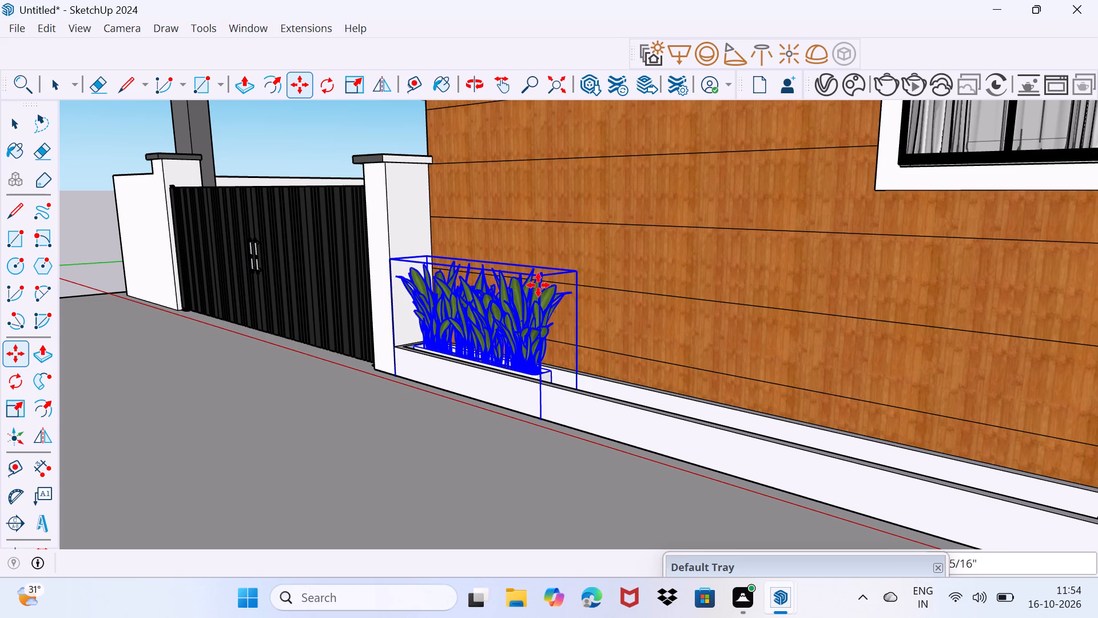
# Copy the planter along the ledge to the wood-clad wall's far end and divide the span into 5 equal intervals (/5).
pyautogui.moveTo(530, 395); pyautogui.dragTo(678, 363, button='middle')
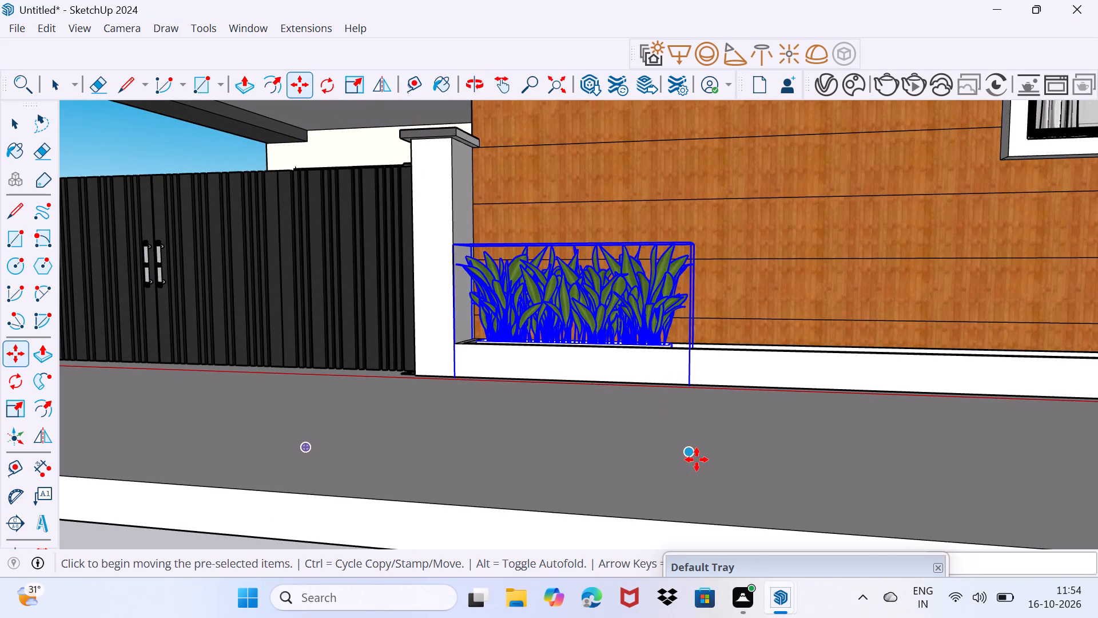
pyautogui.click(694, 459)
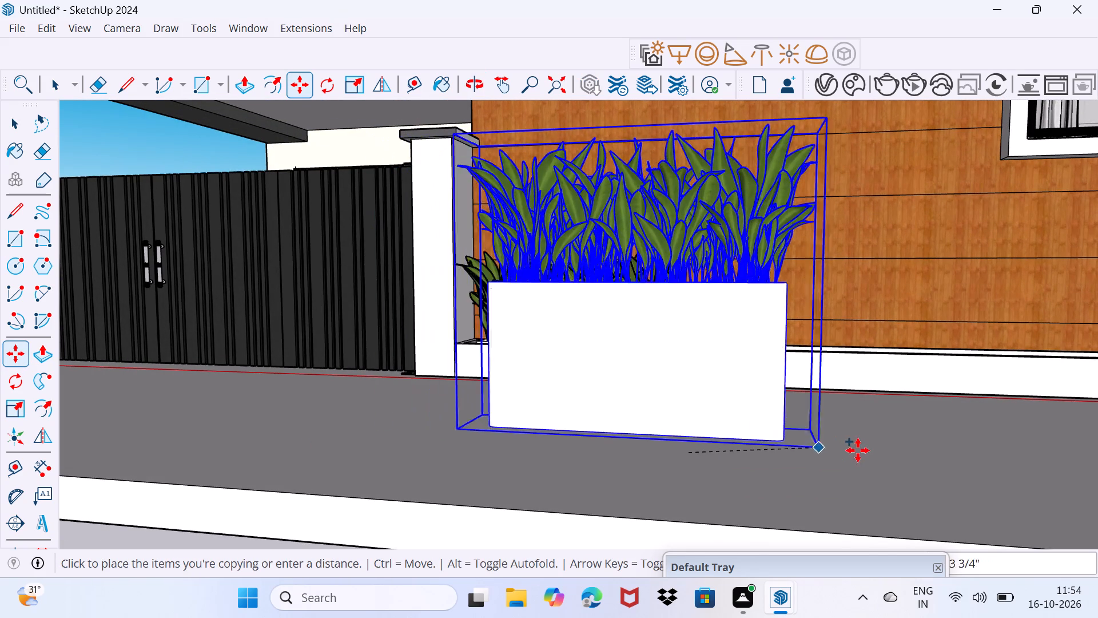
pyautogui.scroll(-8, 861, 450)
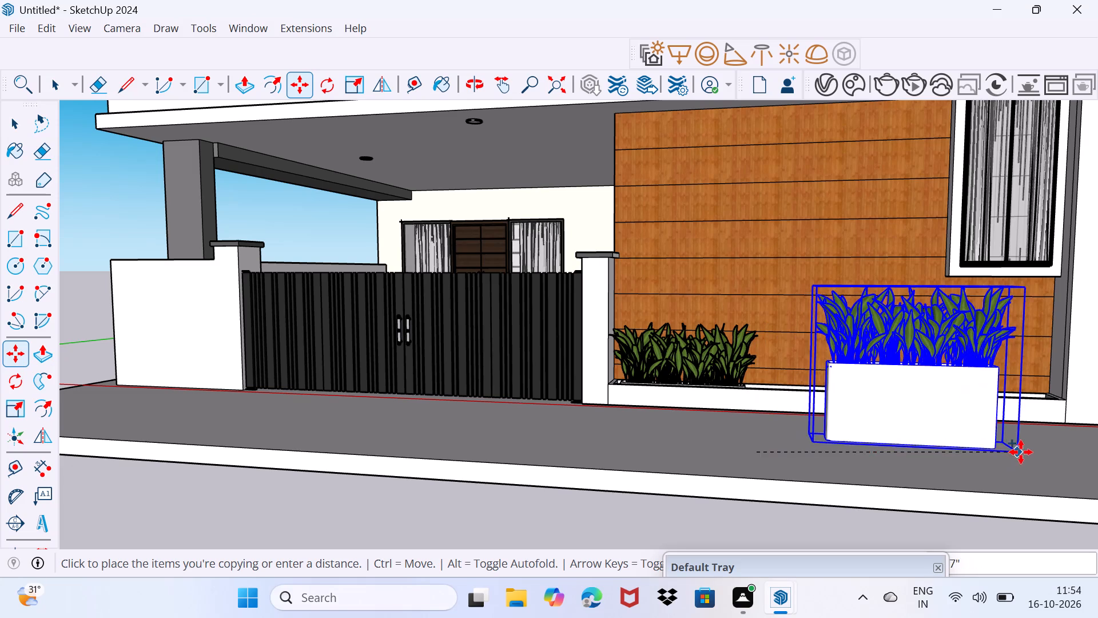
pyautogui.click(1079, 470)
pyautogui.press('/')
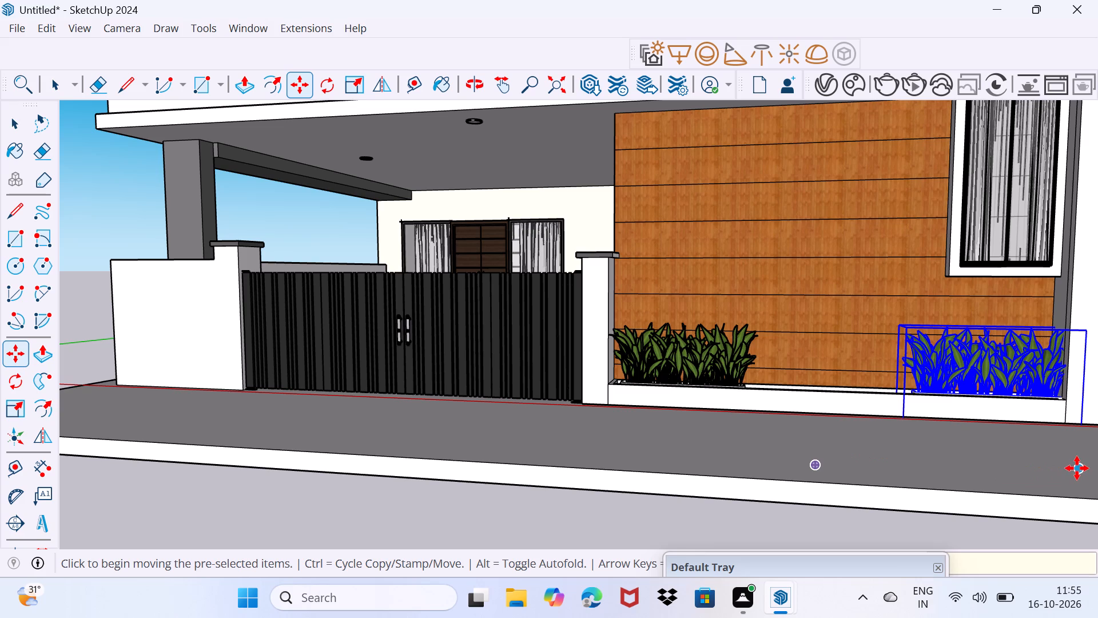
pyautogui.press('5')
pyautogui.press('Return')
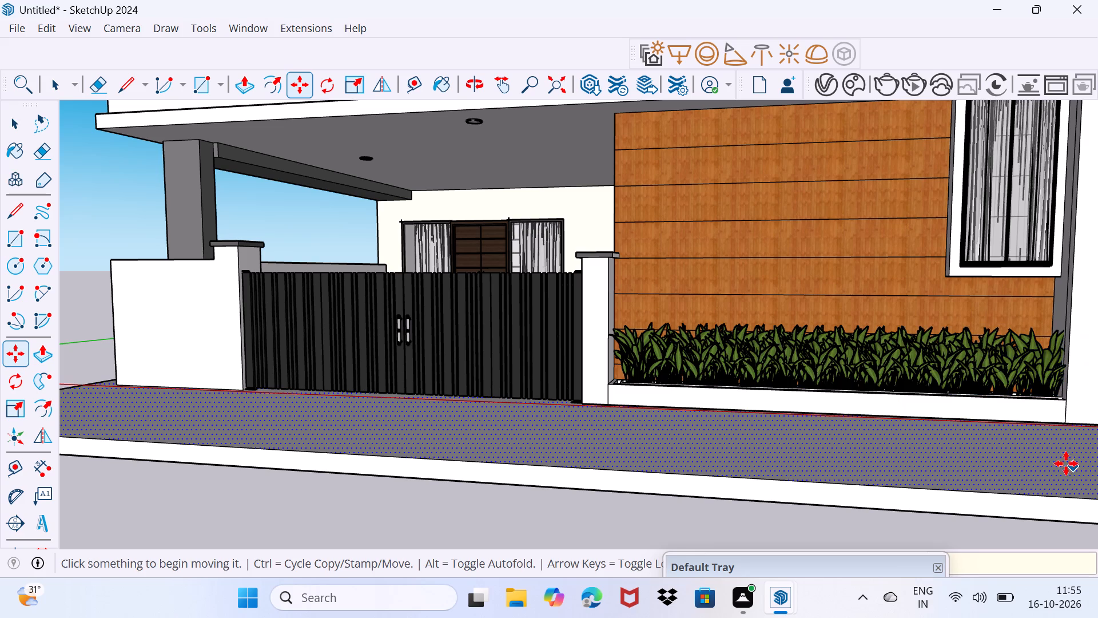
pyautogui.press('space')
# Push/Pull the ground slab's underside downward in two passes until it covers the planter bottoms protruding beneath it.
pyautogui.moveTo(851, 442); pyautogui.dragTo(830, 284, button='middle')
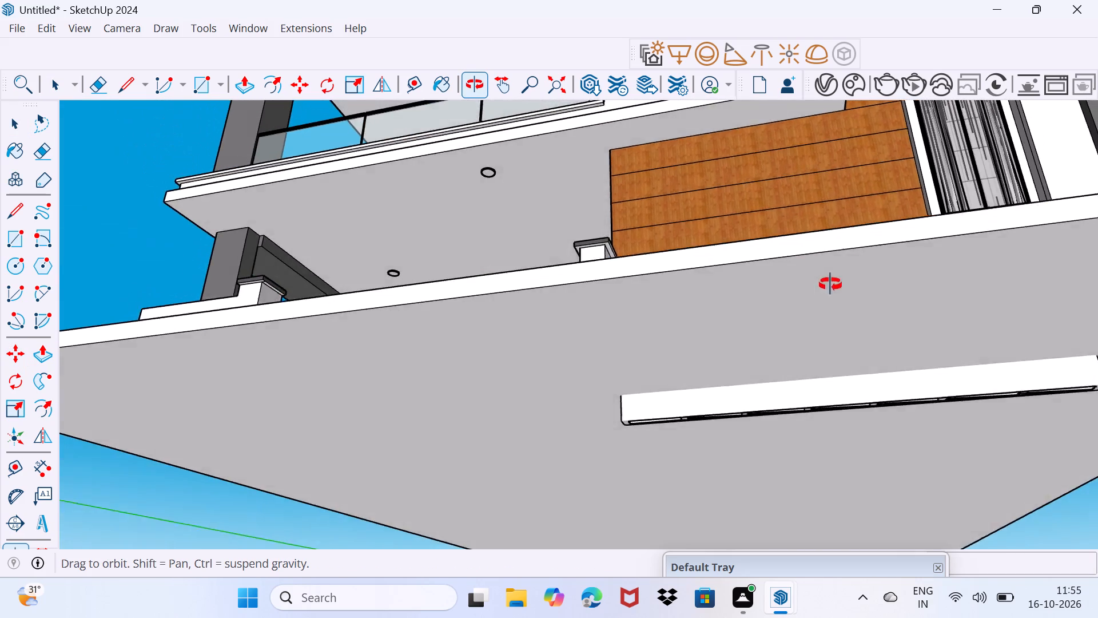
pyautogui.moveTo(830, 284); pyautogui.dragTo(713, 200, button='middle')
pyautogui.click(686, 199)
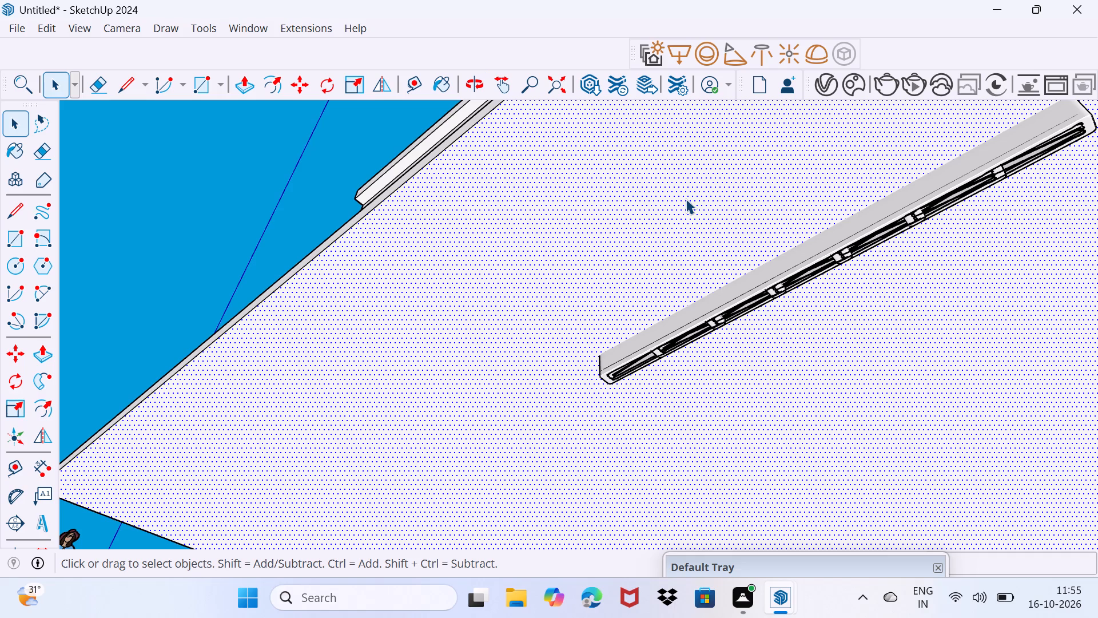
pyautogui.press('p')
pyautogui.click(686, 199)
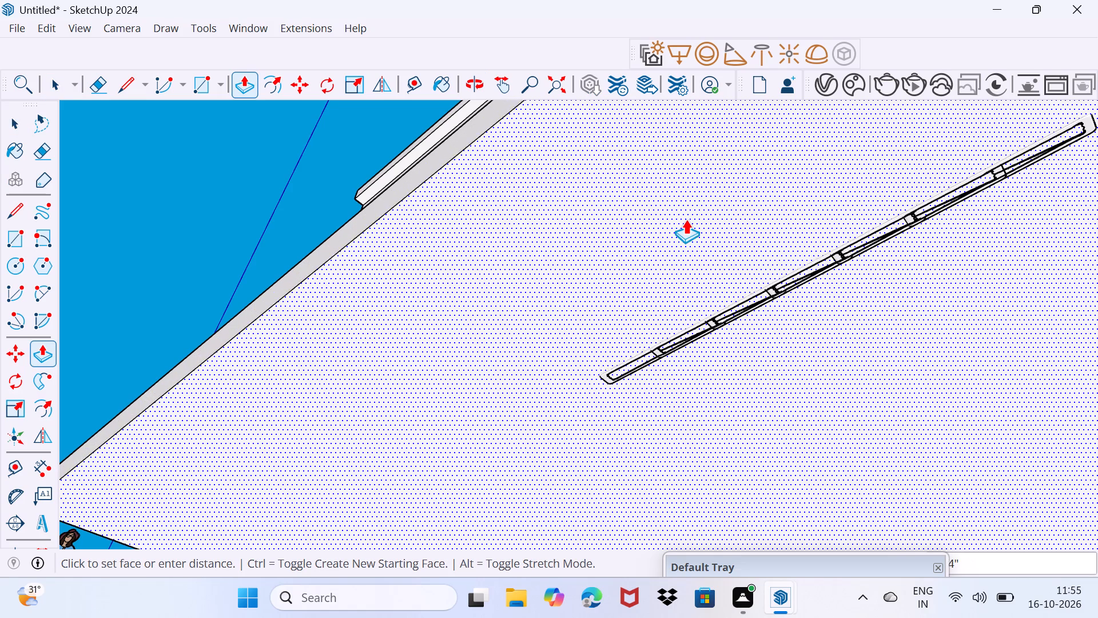
pyautogui.click(686, 221)
pyautogui.press('space')
pyautogui.moveTo(643, 248); pyautogui.dragTo(683, 213)
pyautogui.scroll(-4, 599, 186)
pyautogui.moveTo(576, 186); pyautogui.dragTo(585, 205, button='middle')
pyautogui.click(608, 208)
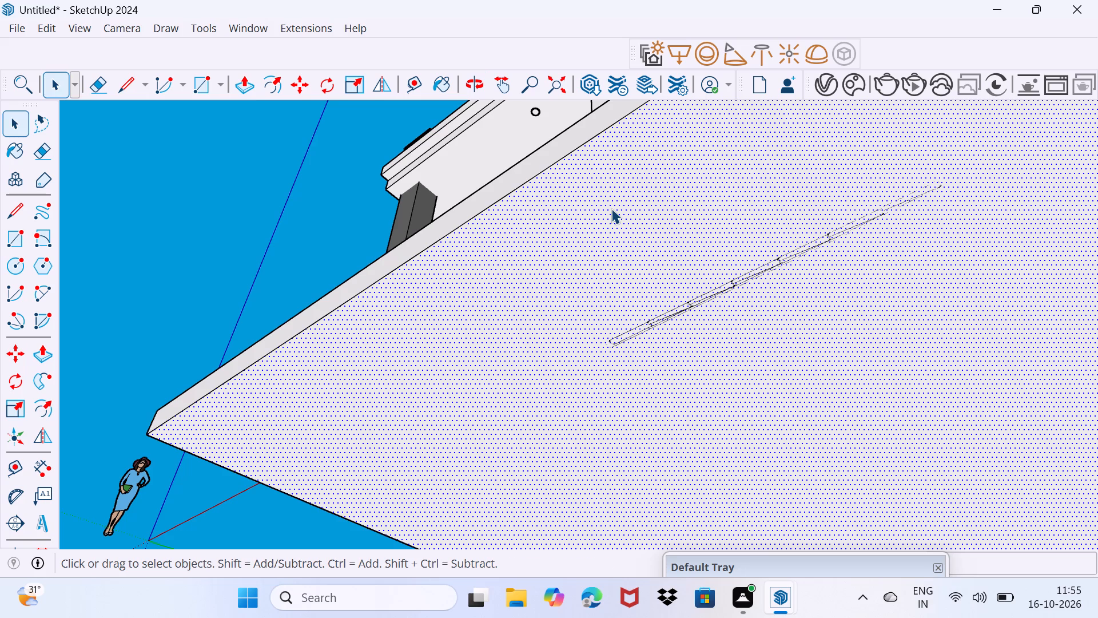
pyautogui.press('p')
pyautogui.click(611, 208)
pyautogui.click(608, 216)
pyautogui.press('space')
pyautogui.moveTo(612, 221); pyautogui.dragTo(657, 173)
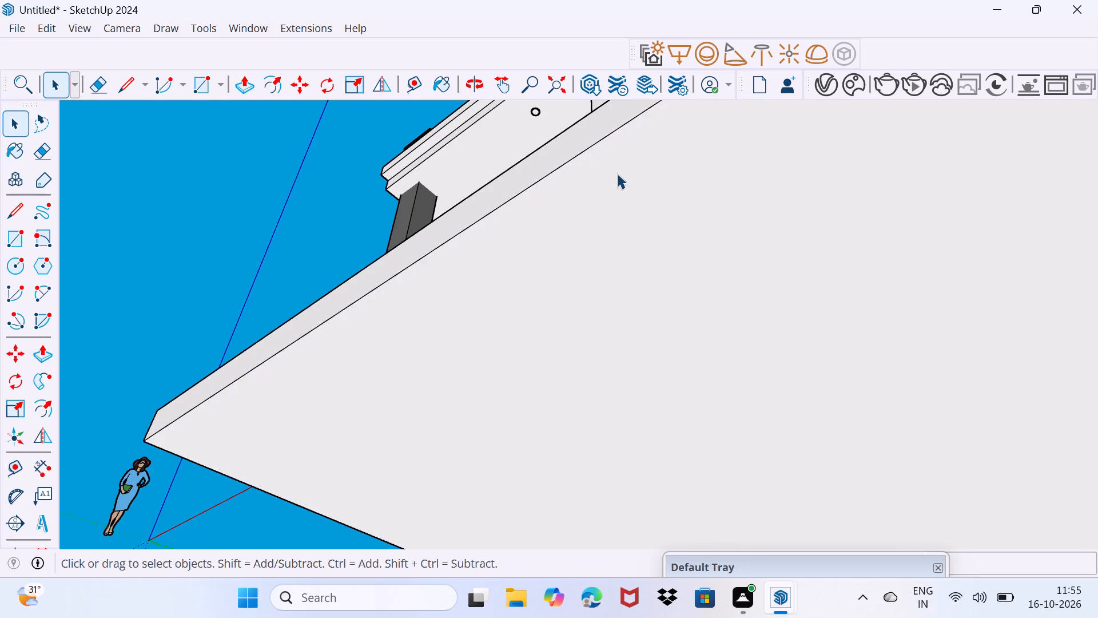
# Examine the row of plants in the ledge trough and the front facade from the front and from above.
pyautogui.scroll(-4, 614, 173)
pyautogui.moveTo(589, 184); pyautogui.dragTo(735, 434, button='middle')
pyautogui.scroll(2, 759, 393)
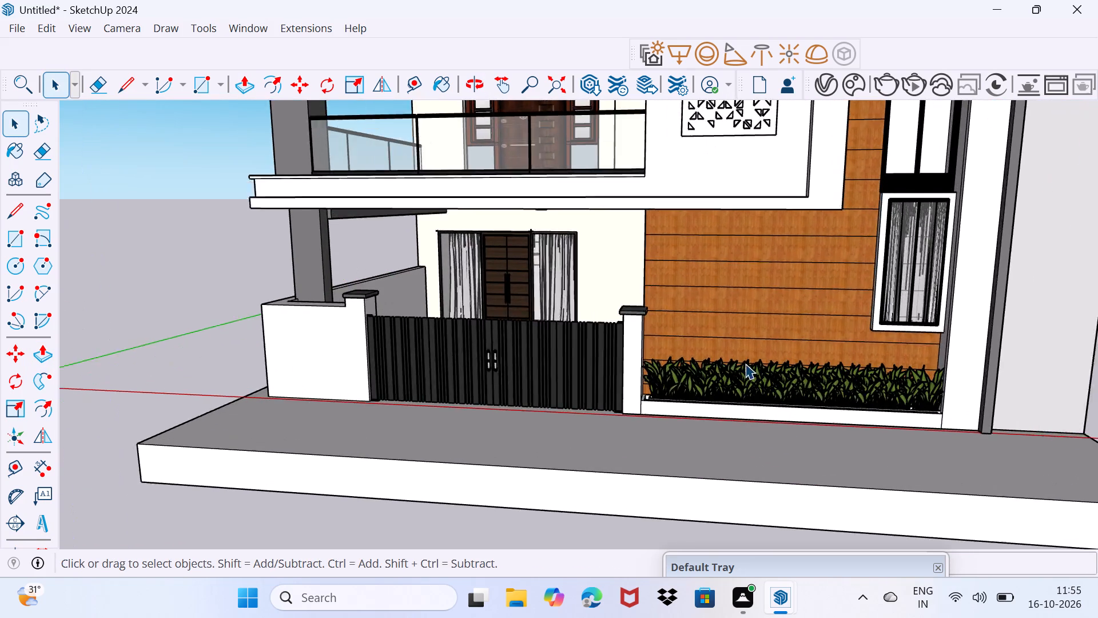
pyautogui.scroll(1, 745, 363)
pyautogui.moveTo(646, 364); pyautogui.dragTo(627, 445, button='middle')
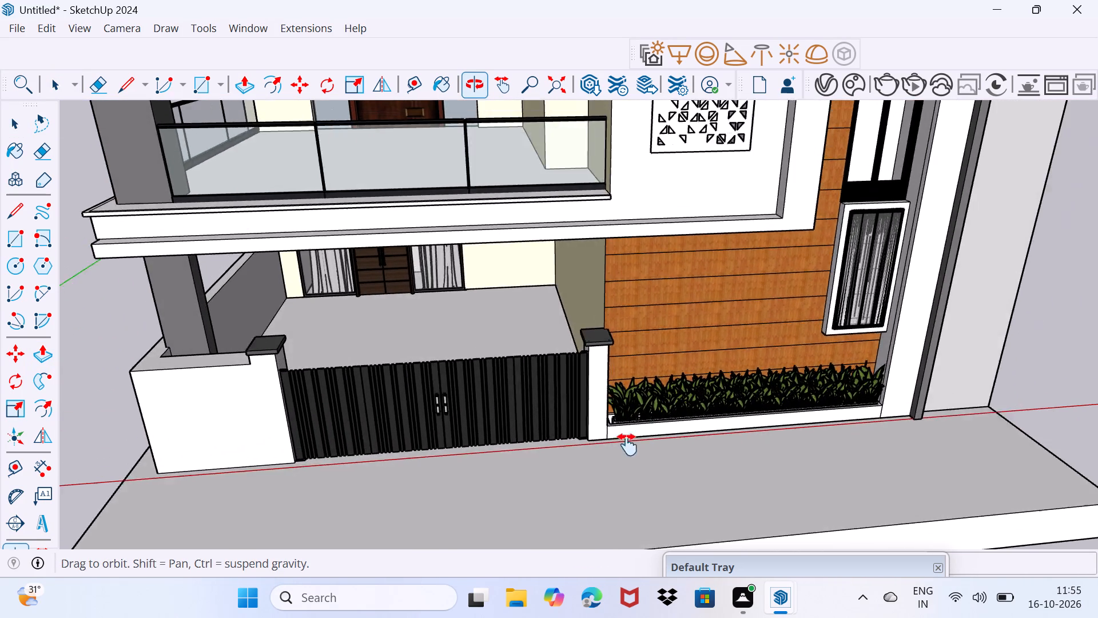
pyautogui.moveTo(627, 445); pyautogui.dragTo(486, 450, button='middle')
pyautogui.scroll(3, 447, 393)
pyautogui.moveTo(437, 385); pyautogui.dragTo(595, 503, button='middle')
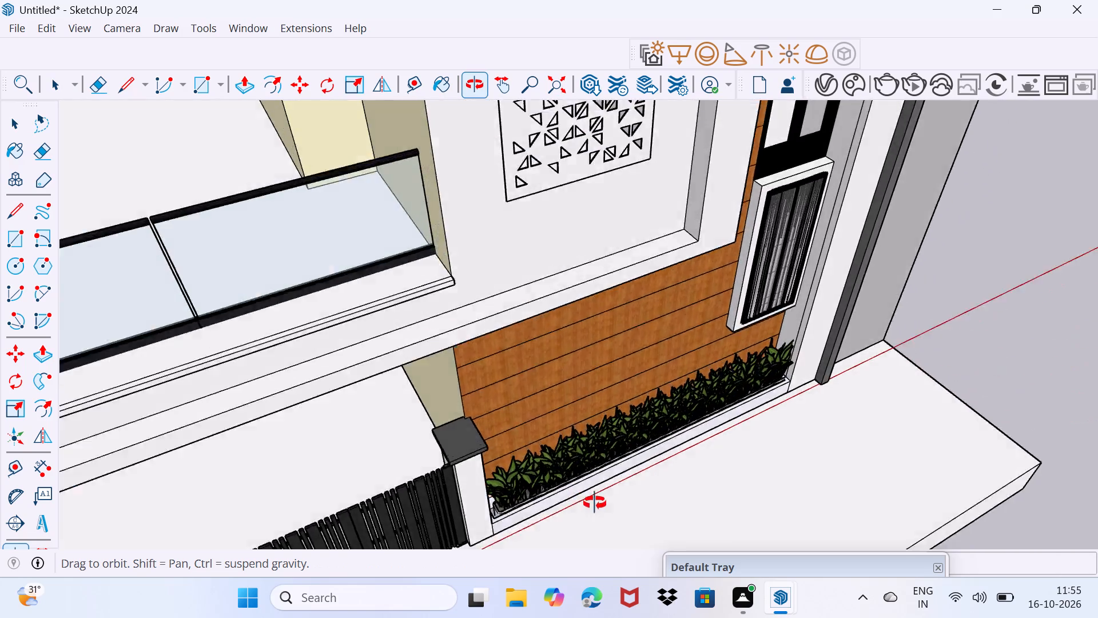
pyautogui.moveTo(595, 503); pyautogui.dragTo(591, 430, button='middle')
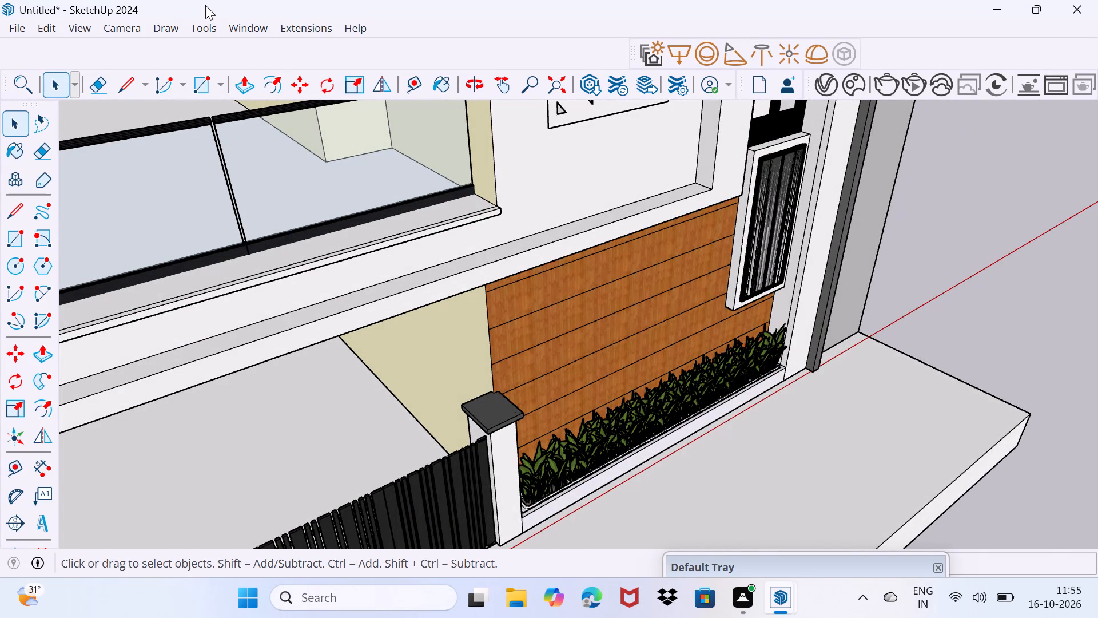
# Download the 1.4 MB Plant palm in a black pot from 3D Warehouse and place it on the paving before the planted ledge.
pyautogui.click(247, 27)
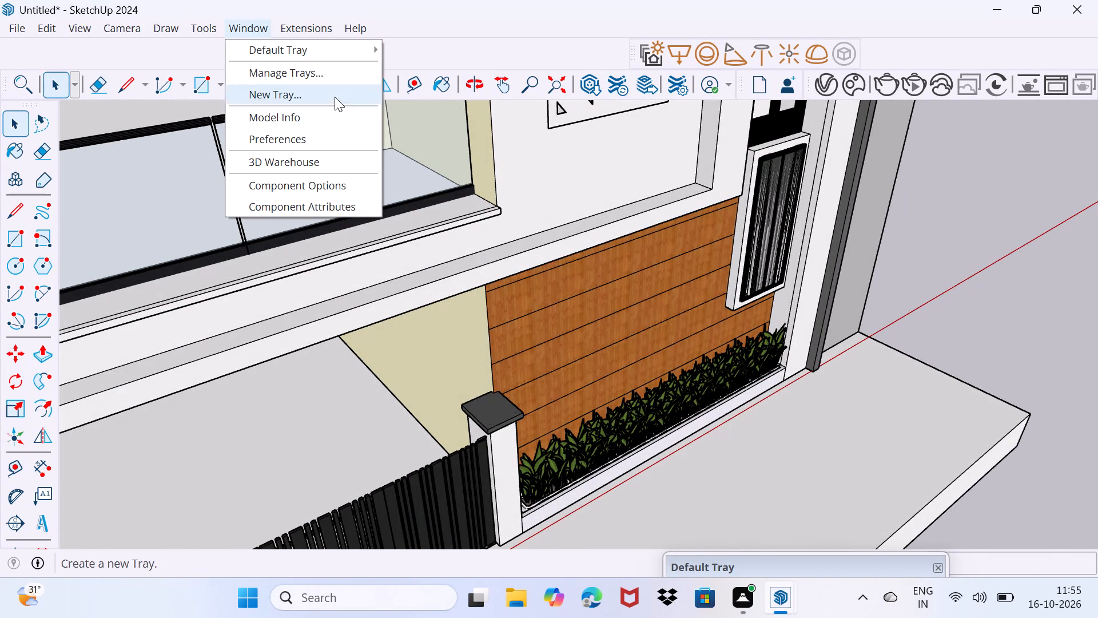
pyautogui.click(332, 163)
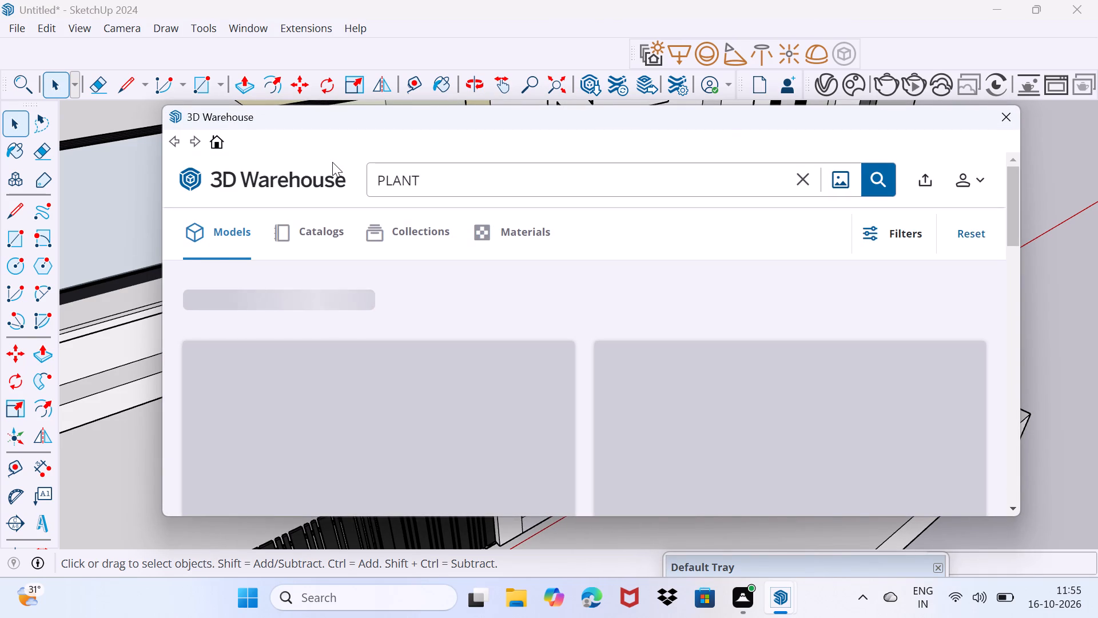
pyautogui.scroll(-2, 587, 276)
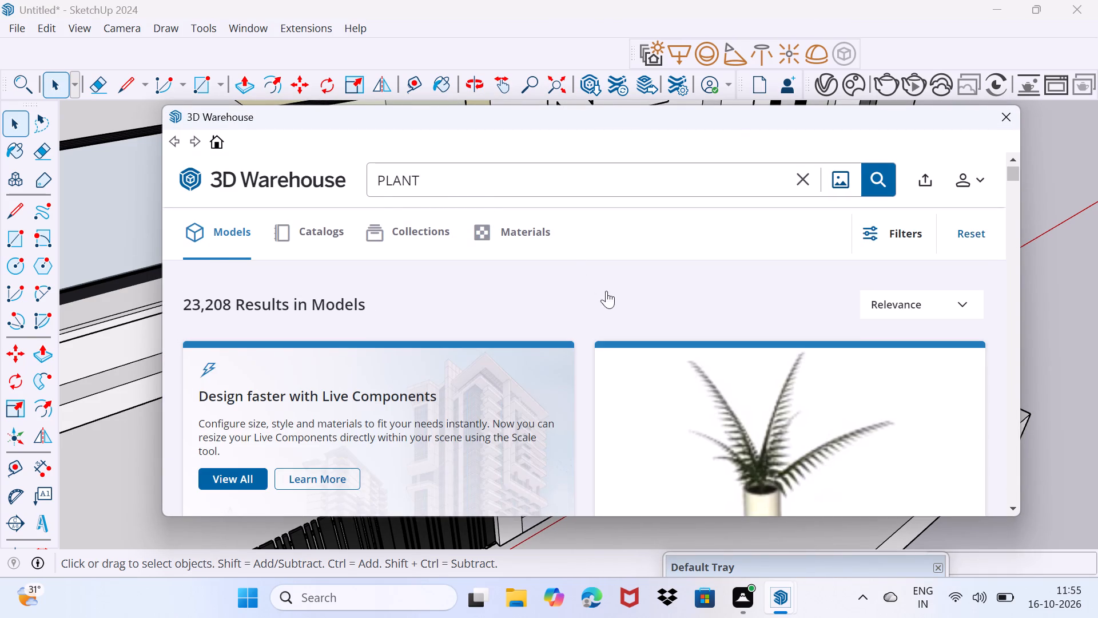
pyautogui.scroll(-6, 606, 291)
pyautogui.scroll(-4, 622, 336)
pyautogui.scroll(3, 626, 343)
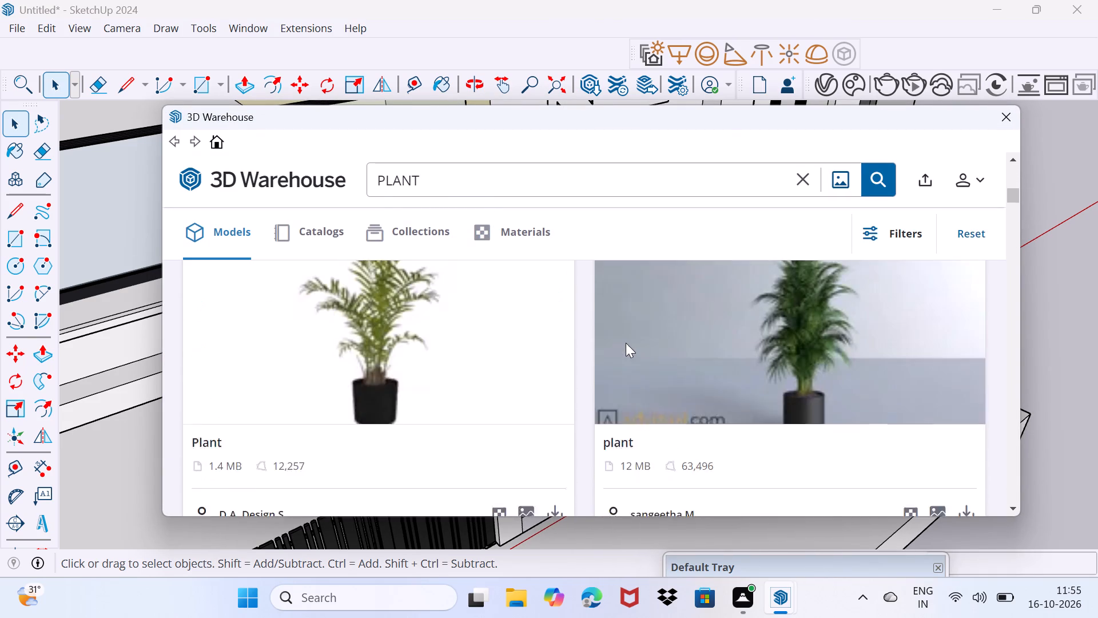
pyautogui.scroll(-2, 626, 343)
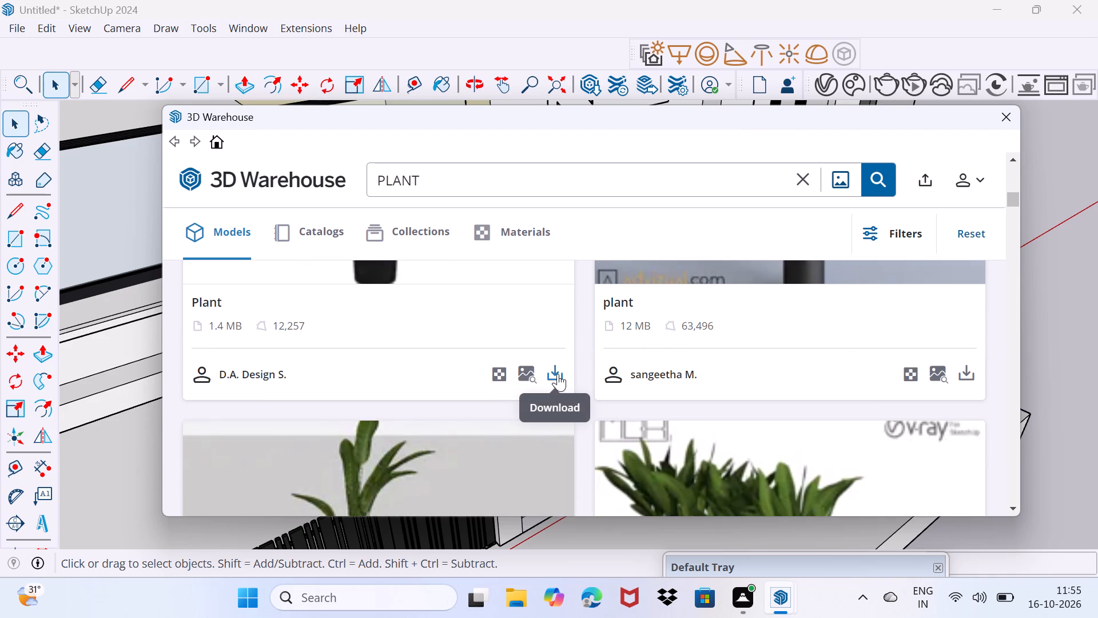
pyautogui.click(558, 373)
pyautogui.click(516, 338)
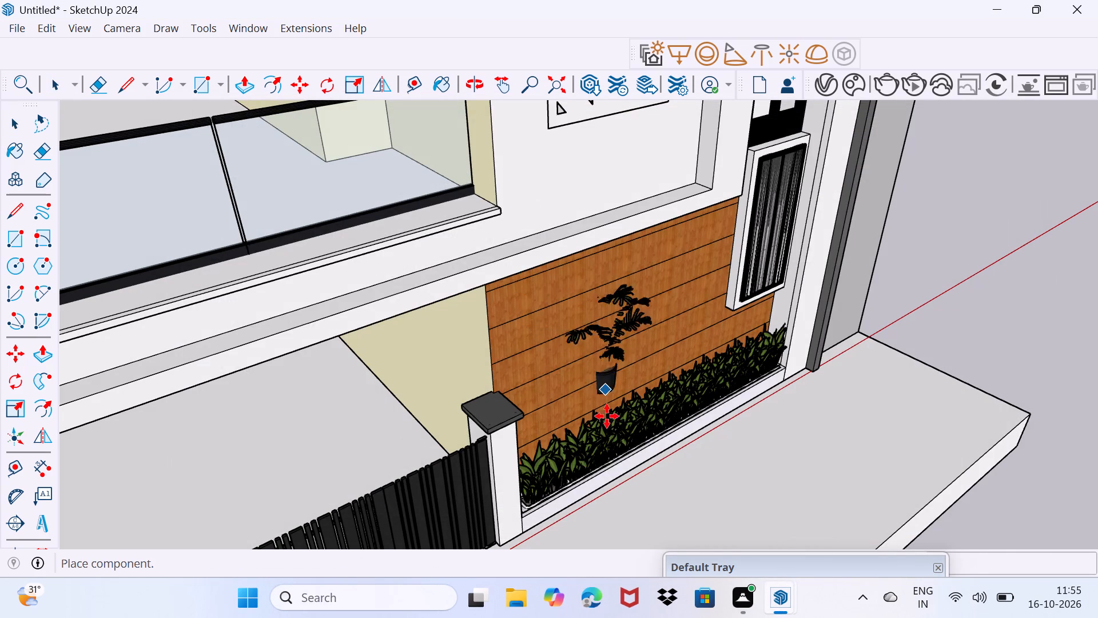
pyautogui.scroll(9, 605, 418)
pyautogui.scroll(-2, 828, 474)
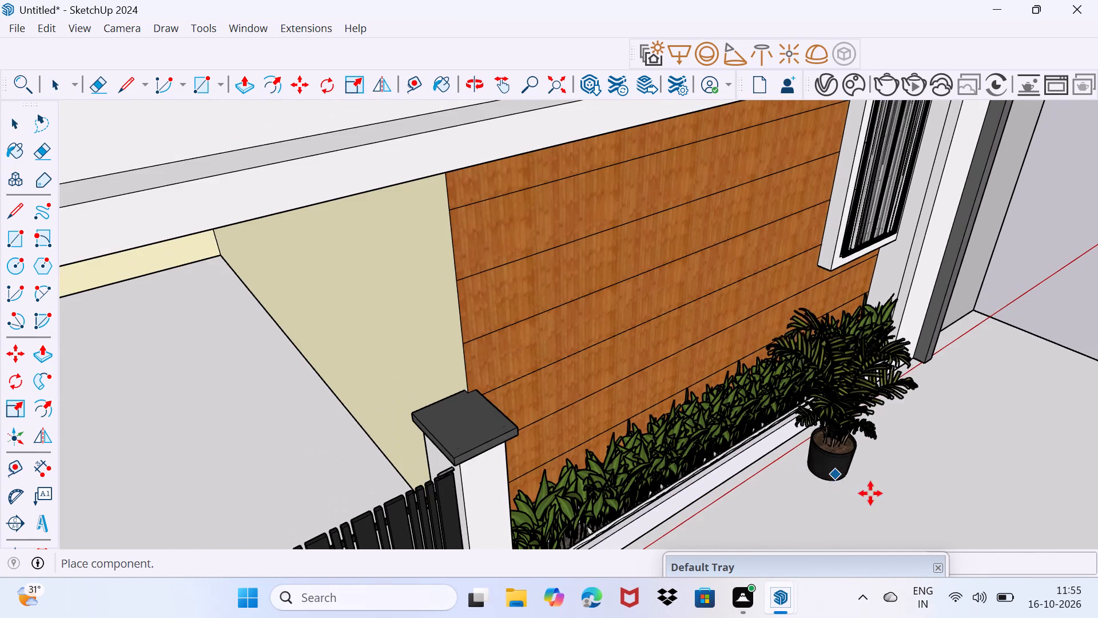
pyautogui.click(876, 492)
# Copy the potted palm along the paving to in front of the short post beside the black gate.
pyautogui.moveTo(888, 490); pyautogui.dragTo(816, 438, button='middle')
pyautogui.scroll(-5, 841, 429)
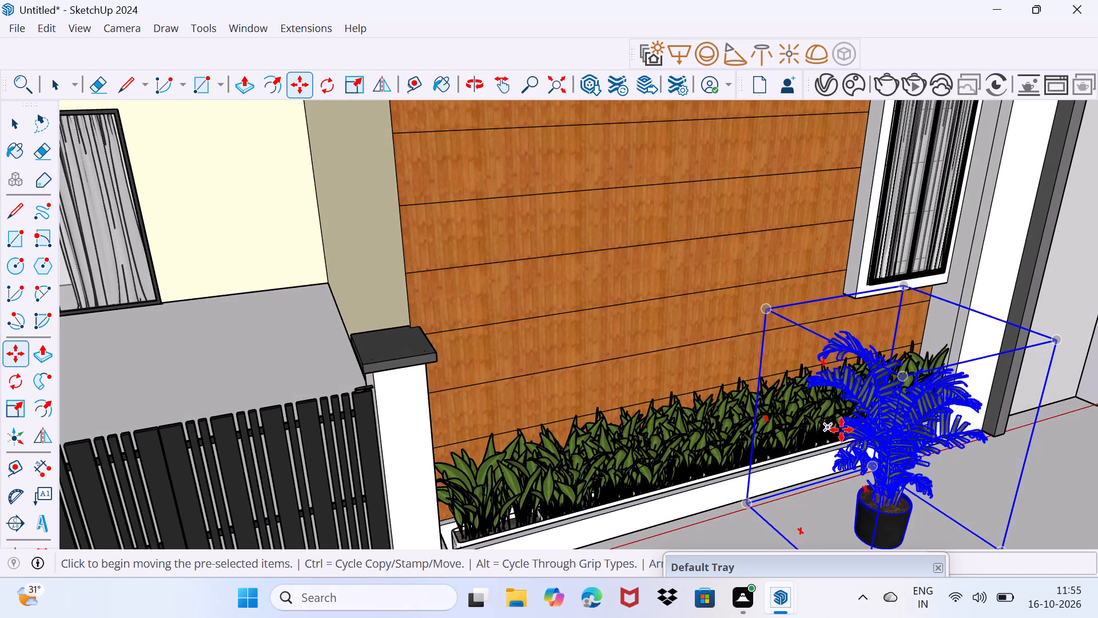
pyautogui.scroll(-4, 865, 447)
pyautogui.moveTo(881, 457); pyautogui.dragTo(794, 422, button='middle')
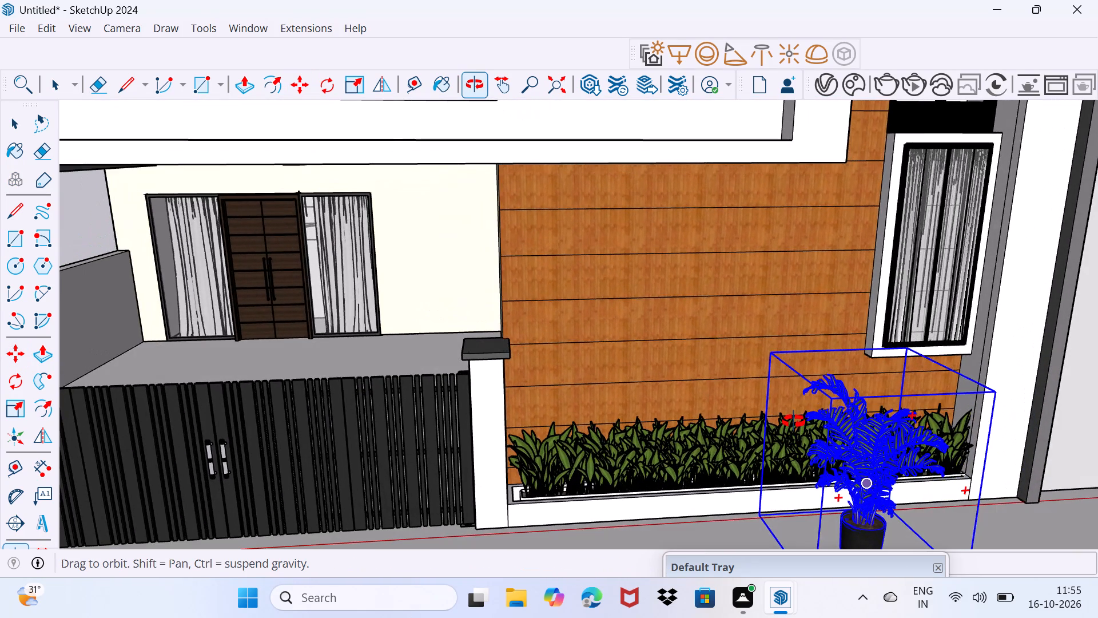
pyautogui.moveTo(794, 422); pyautogui.dragTo(794, 351, button='middle')
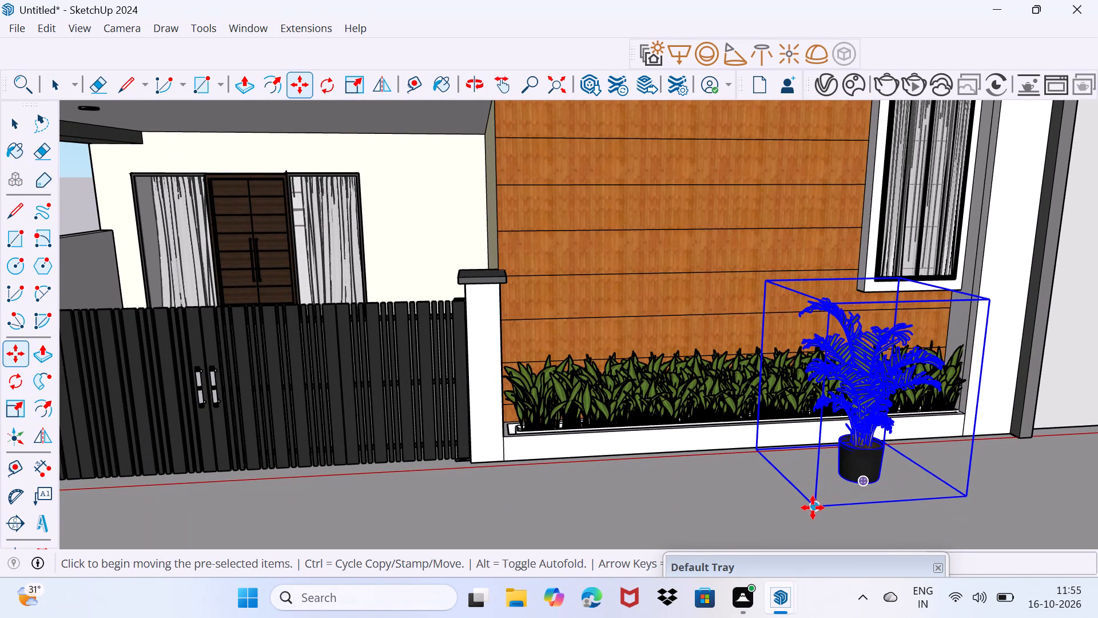
pyautogui.click(813, 508)
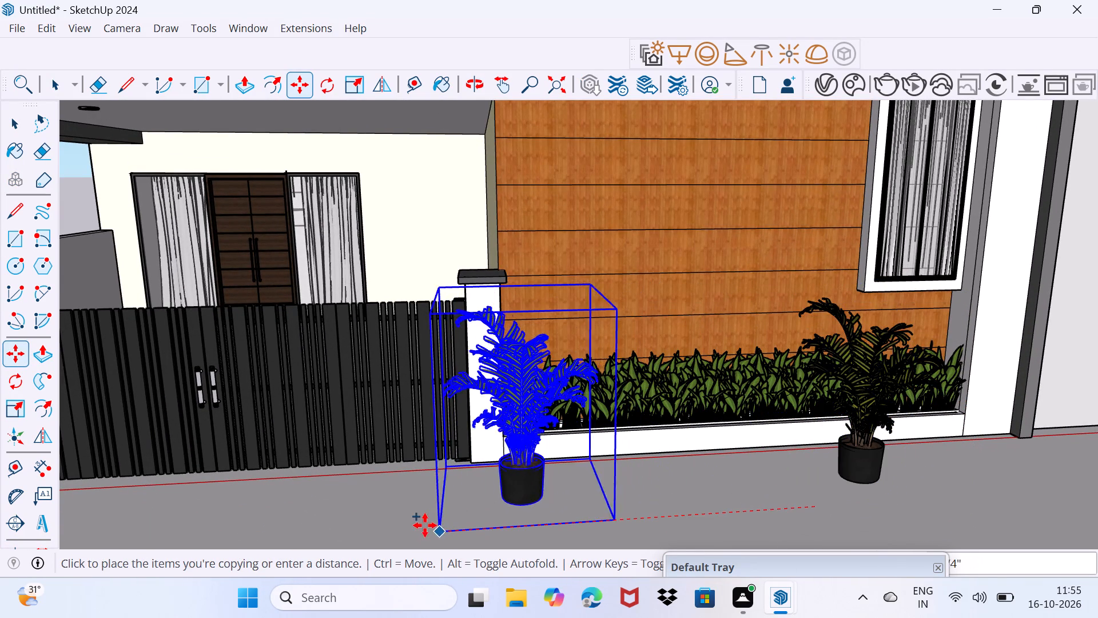
pyautogui.click(420, 524)
pyautogui.press('space')
# Scale the original potted palm near the window end of the ledge down to roughly half its size.
pyautogui.click(862, 462)
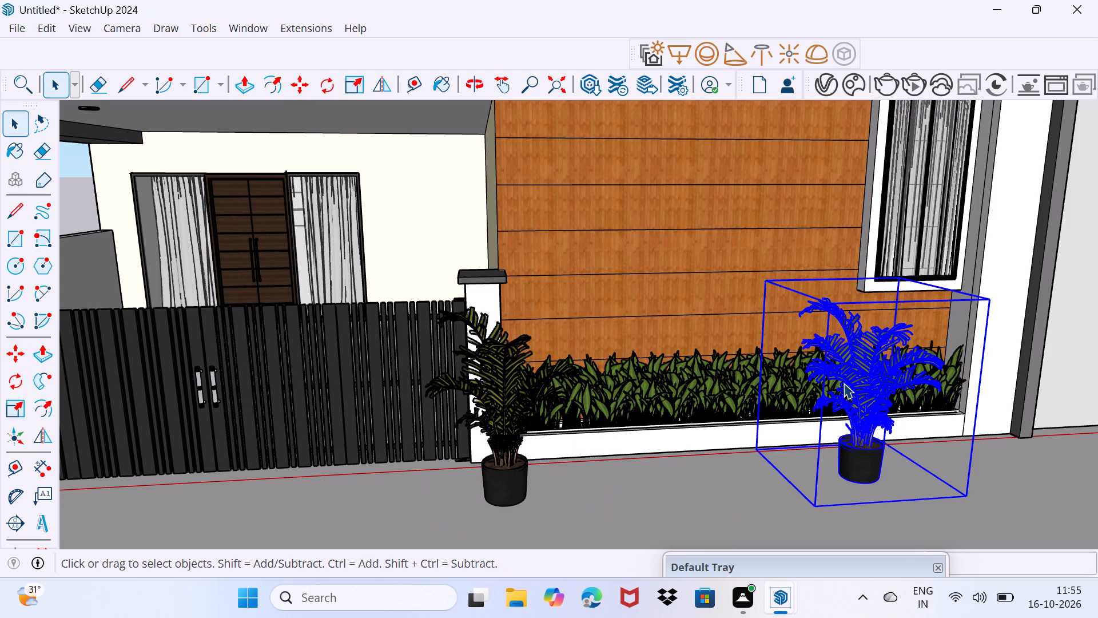
pyautogui.press('s')
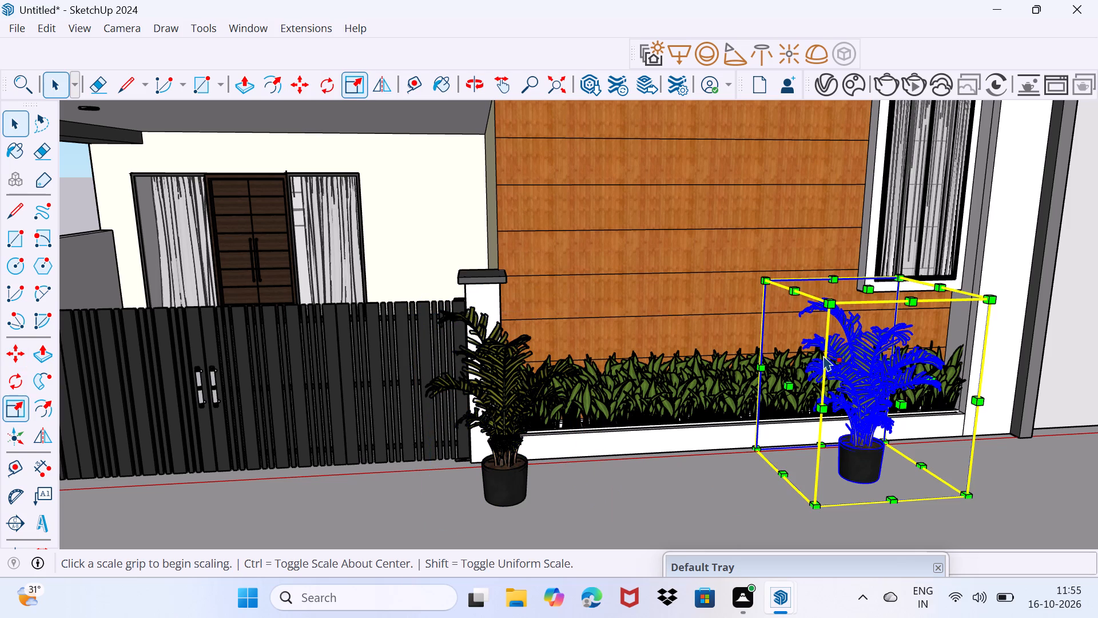
pyautogui.moveTo(765, 280); pyautogui.dragTo(856, 383)
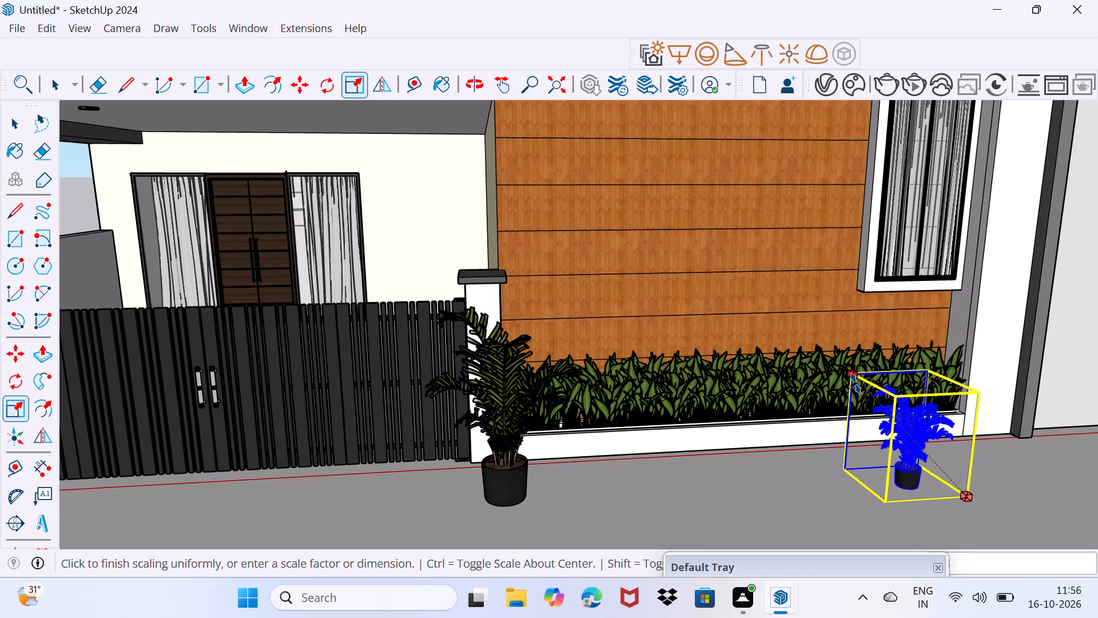
pyautogui.moveTo(856, 383); pyautogui.dragTo(858, 387)
pyautogui.moveTo(934, 454); pyautogui.dragTo(924, 448)
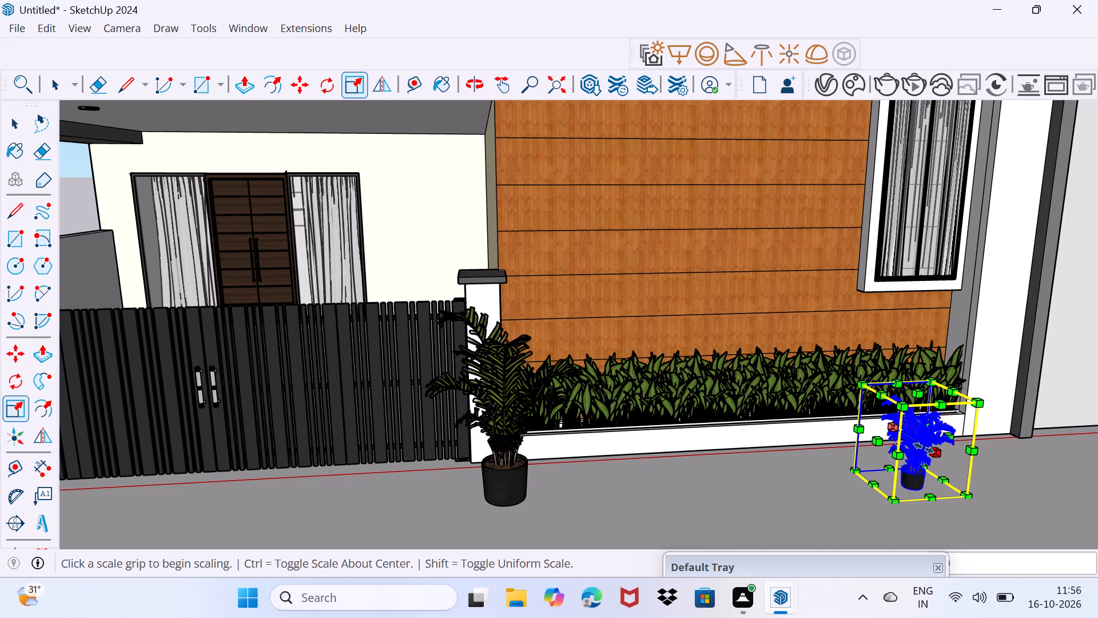
# Scale the small potted palm at the window end of the ledge to be thinner and stretch it taller.
pyautogui.moveTo(924, 448); pyautogui.dragTo(909, 440)
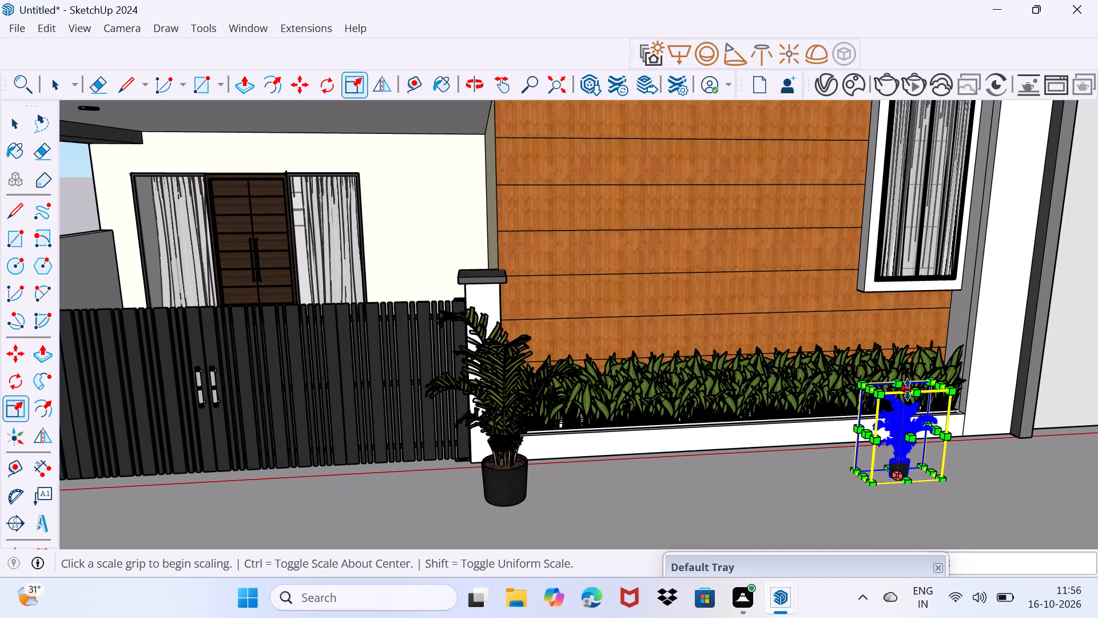
pyautogui.moveTo(908, 390); pyautogui.dragTo(917, 321)
# Move the stretched palm from the paving up into the planted ledge trough.
pyautogui.moveTo(942, 431); pyautogui.dragTo(769, 397, button='middle')
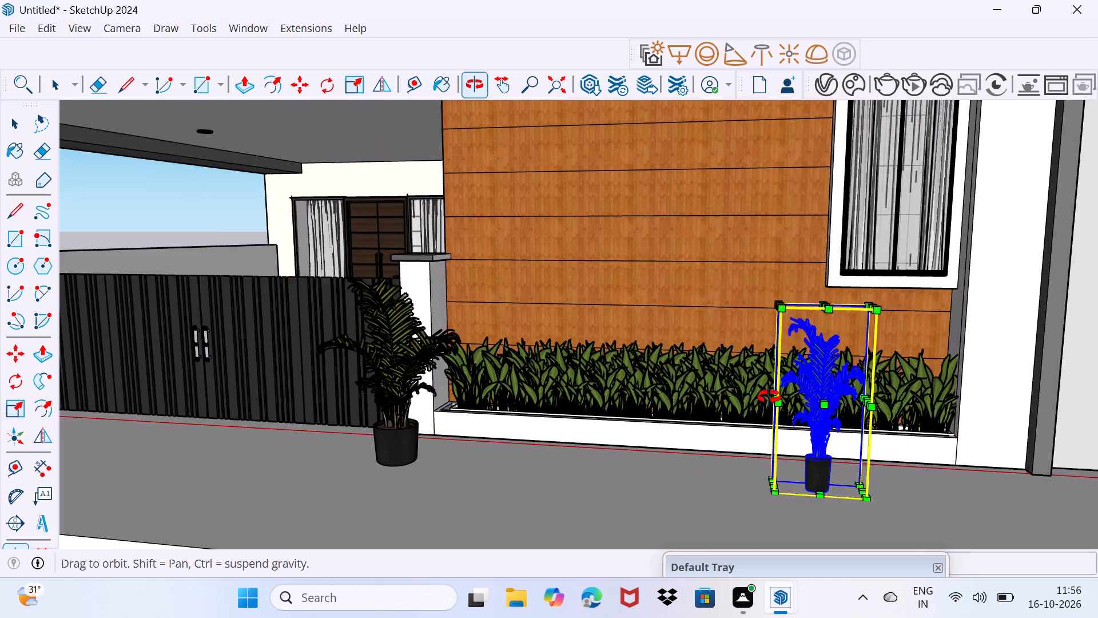
pyautogui.moveTo(769, 397); pyautogui.dragTo(740, 395, button='middle')
pyautogui.scroll(4, 691, 472)
pyautogui.moveTo(683, 473); pyautogui.dragTo(594, 440, button='middle')
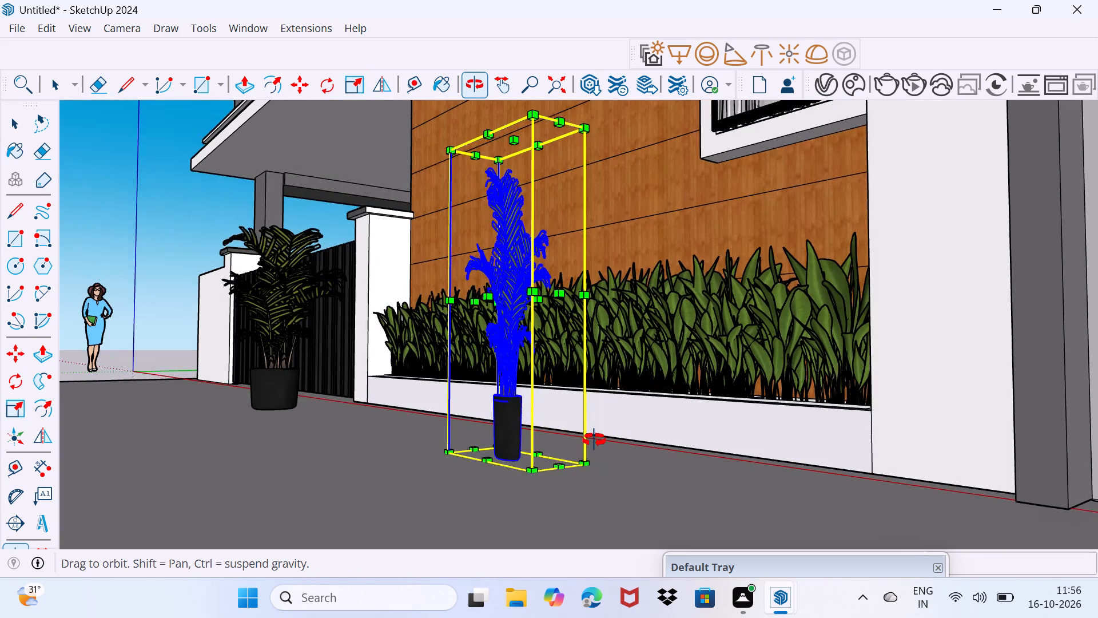
pyautogui.moveTo(594, 440); pyautogui.dragTo(603, 474, button='middle')
pyautogui.scroll(4, 596, 494)
pyautogui.press('m')
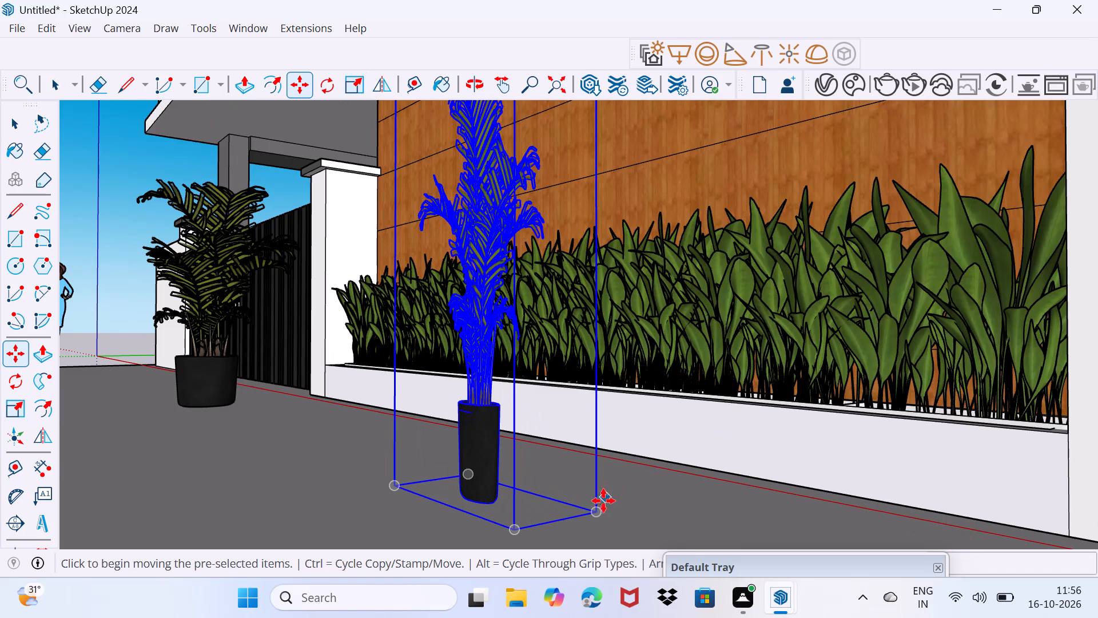
pyautogui.click(596, 520)
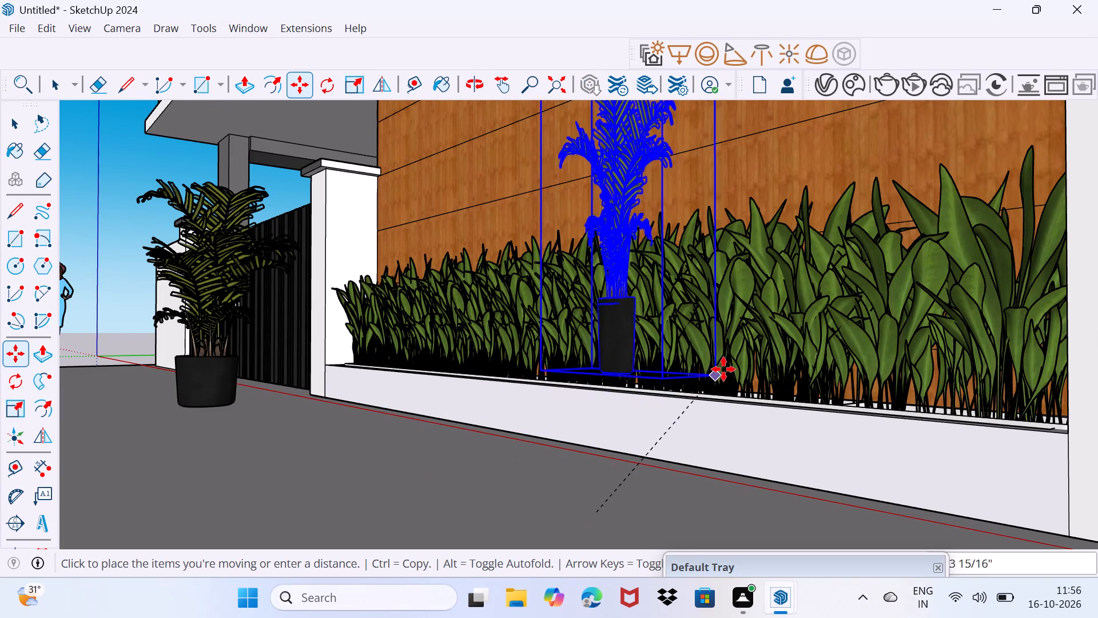
pyautogui.moveTo(725, 372); pyautogui.dragTo(723, 440, button='middle')
pyautogui.scroll(3, 755, 381)
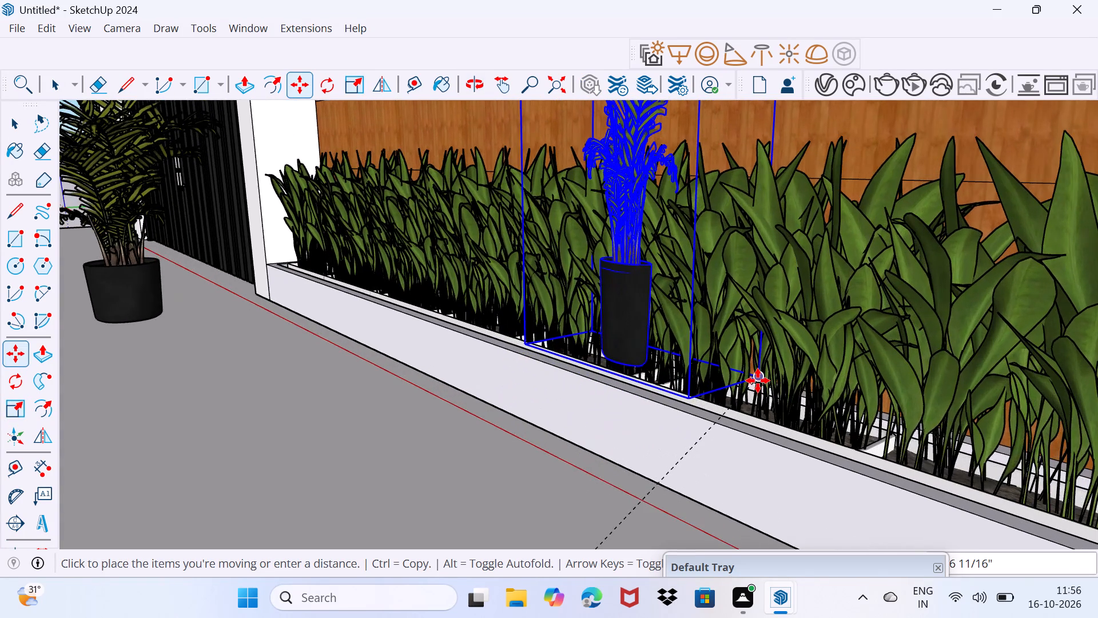
pyautogui.moveTo(758, 382); pyautogui.dragTo(746, 414, button='middle')
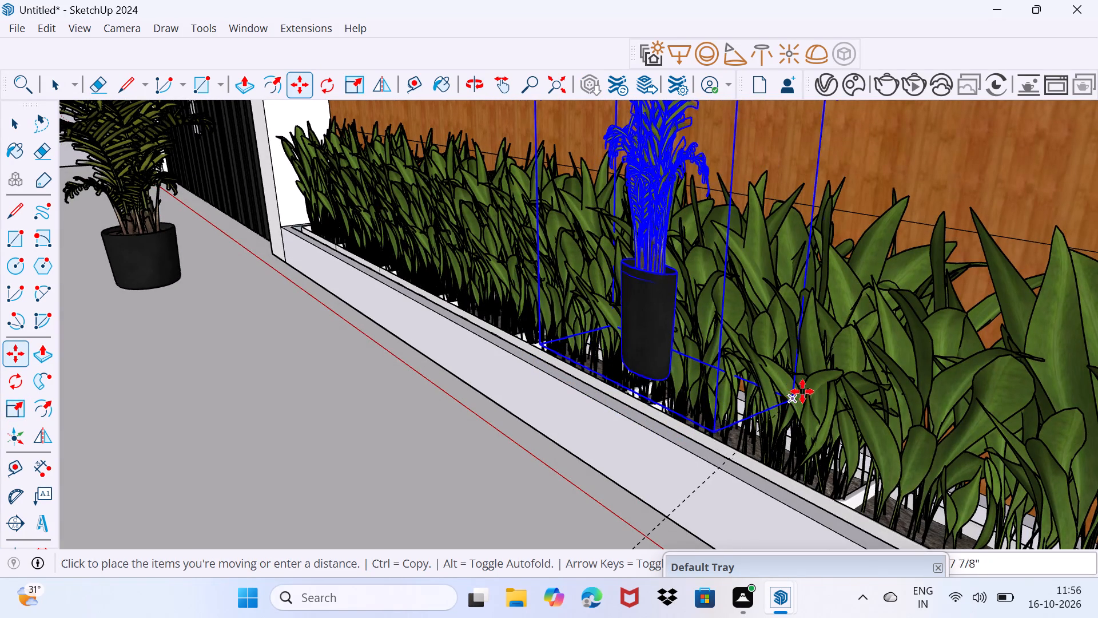
pyautogui.click(803, 390)
# Shift the palm in the trough away from the window towards the back wall, near the middle of the wood cladding.
pyautogui.moveTo(743, 308); pyautogui.dragTo(666, 465, button='middle')
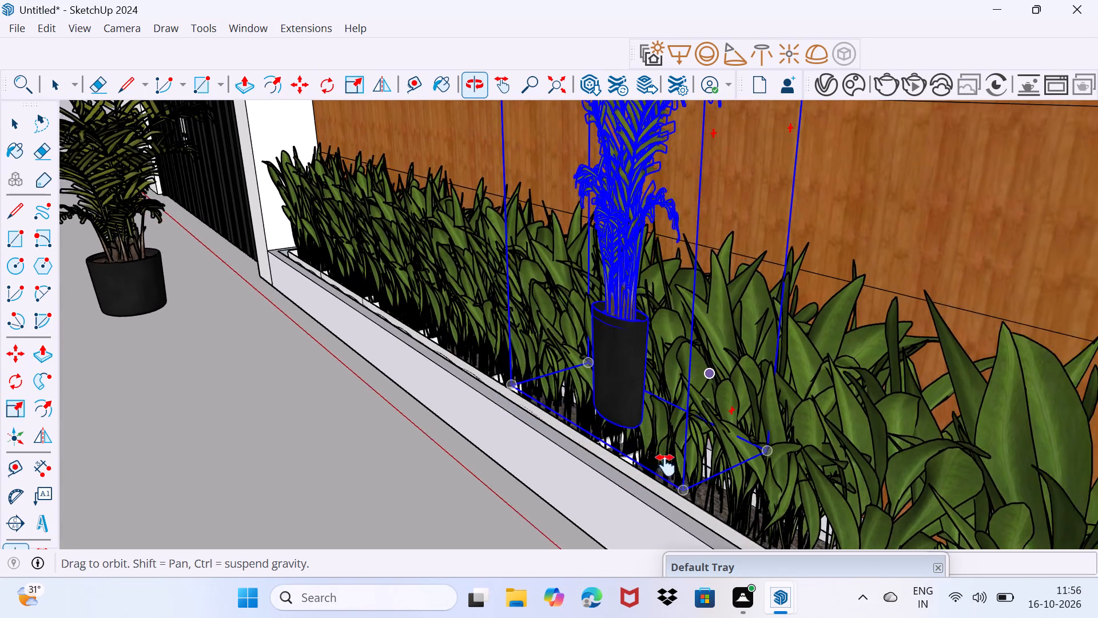
pyautogui.moveTo(666, 465); pyautogui.dragTo(663, 546, button='middle')
pyautogui.scroll(-3, 661, 510)
pyautogui.moveTo(651, 492); pyautogui.dragTo(674, 497, button='middle')
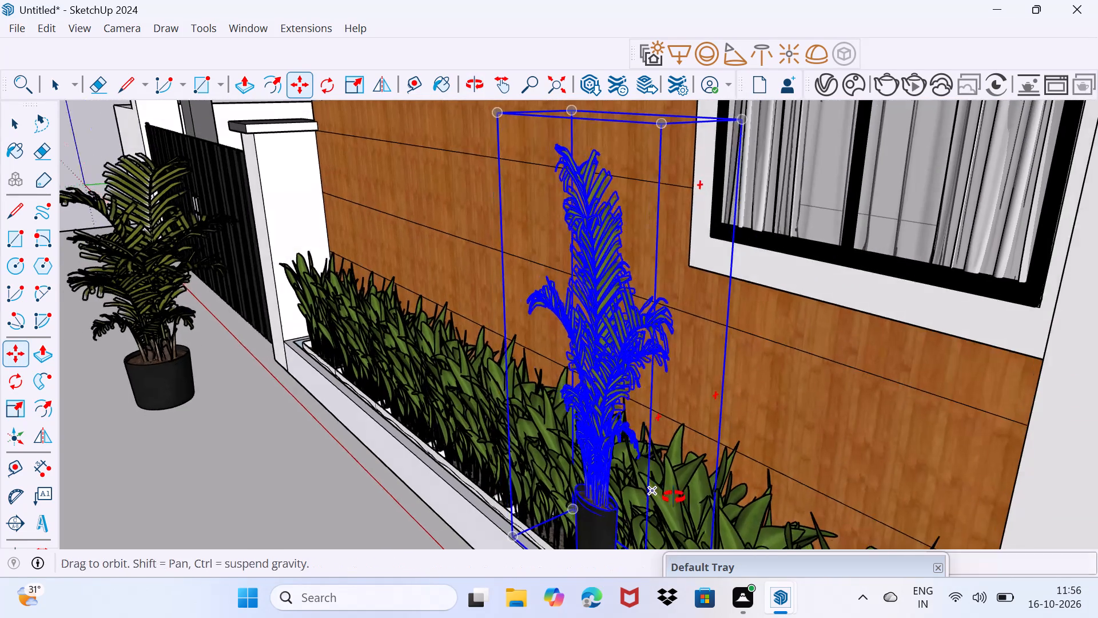
pyautogui.moveTo(674, 497); pyautogui.dragTo(880, 513, button='middle')
pyautogui.scroll(-4, 616, 294)
pyautogui.keyDown('shift'); pyautogui.moveTo(603, 288); pyautogui.dragTo(621, 308, button='middle'); pyautogui.keyUp('shift')
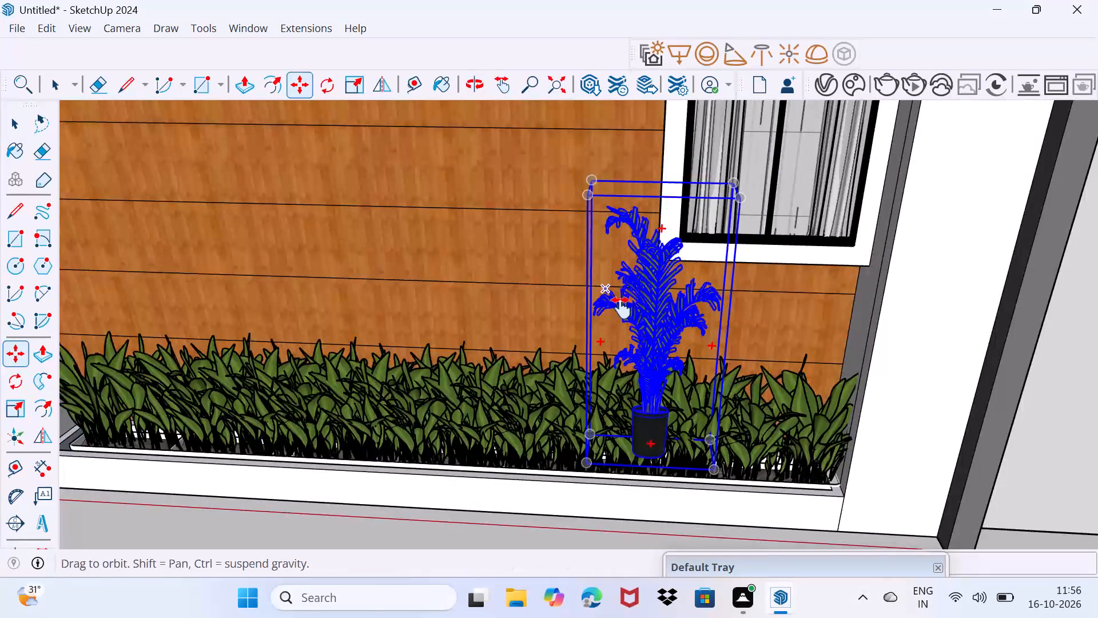
pyautogui.keyDown('shift'); pyautogui.moveTo(621, 308); pyautogui.dragTo(774, 326, button='middle'); pyautogui.keyUp('shift')
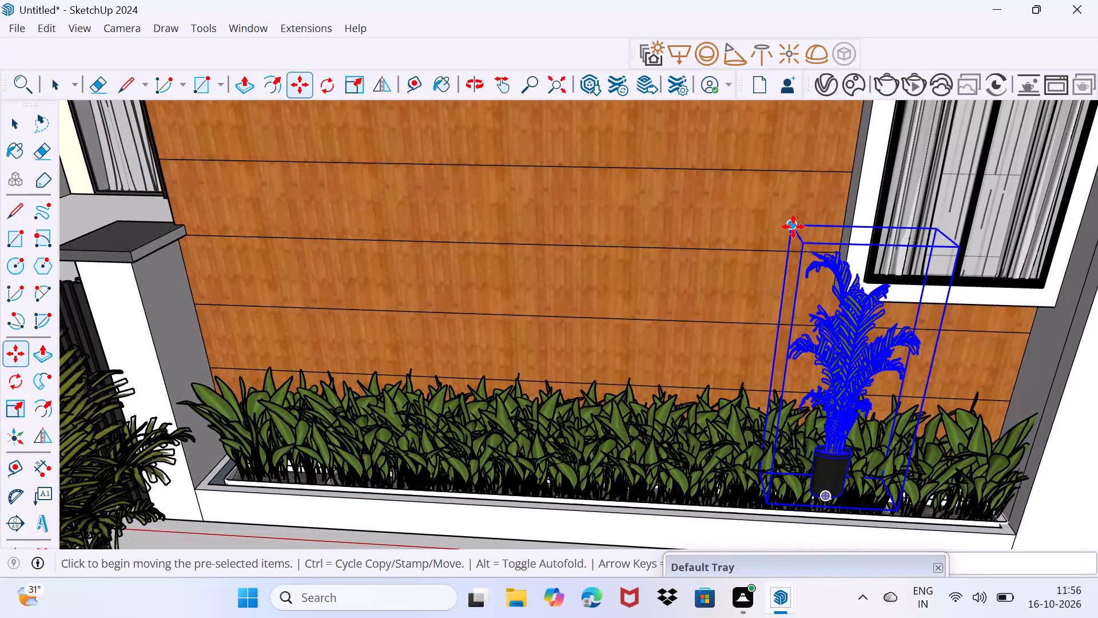
pyautogui.click(793, 227)
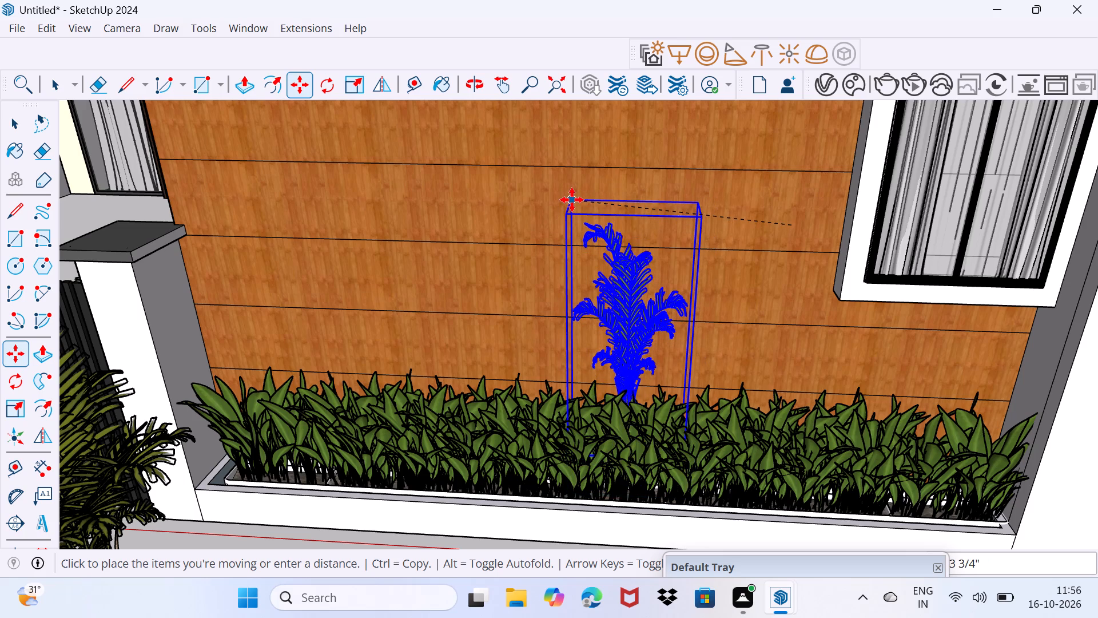
pyautogui.click(572, 200)
pyautogui.press('space')
pyautogui.moveTo(475, 280); pyautogui.dragTo(500, 217)
# Copy the large potted palm beside the gate post up to the first-floor balcony, behind the glass railing near the grey column.
pyautogui.scroll(-4, 484, 204)
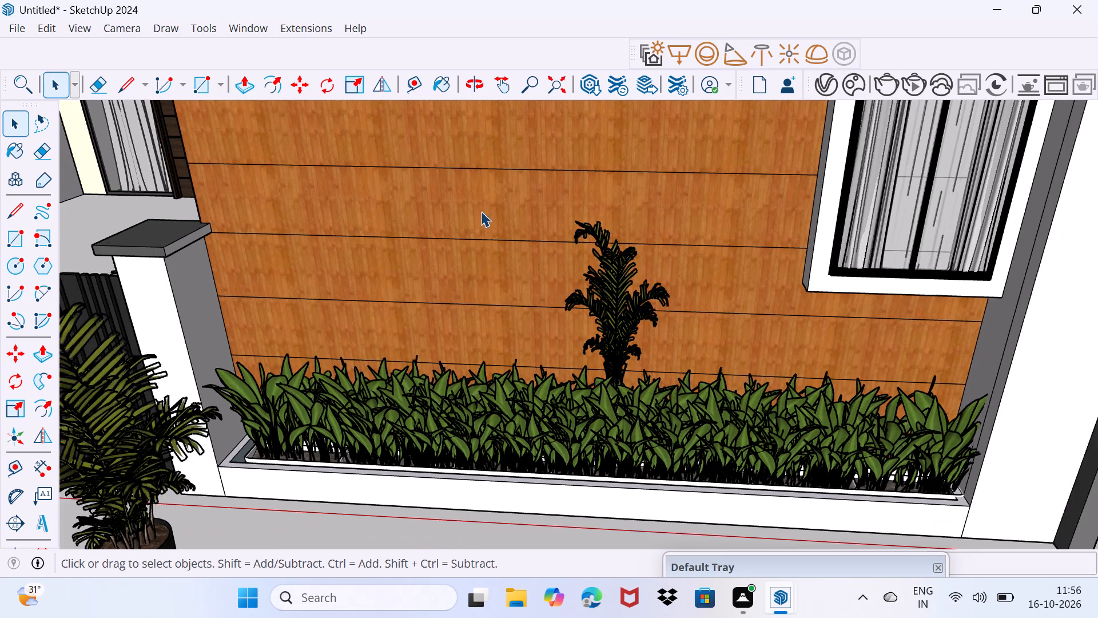
pyautogui.scroll(-4, 478, 221)
pyautogui.moveTo(468, 318); pyautogui.dragTo(751, 236, button='middle')
pyautogui.click(512, 389)
pyautogui.scroll(-5, 518, 385)
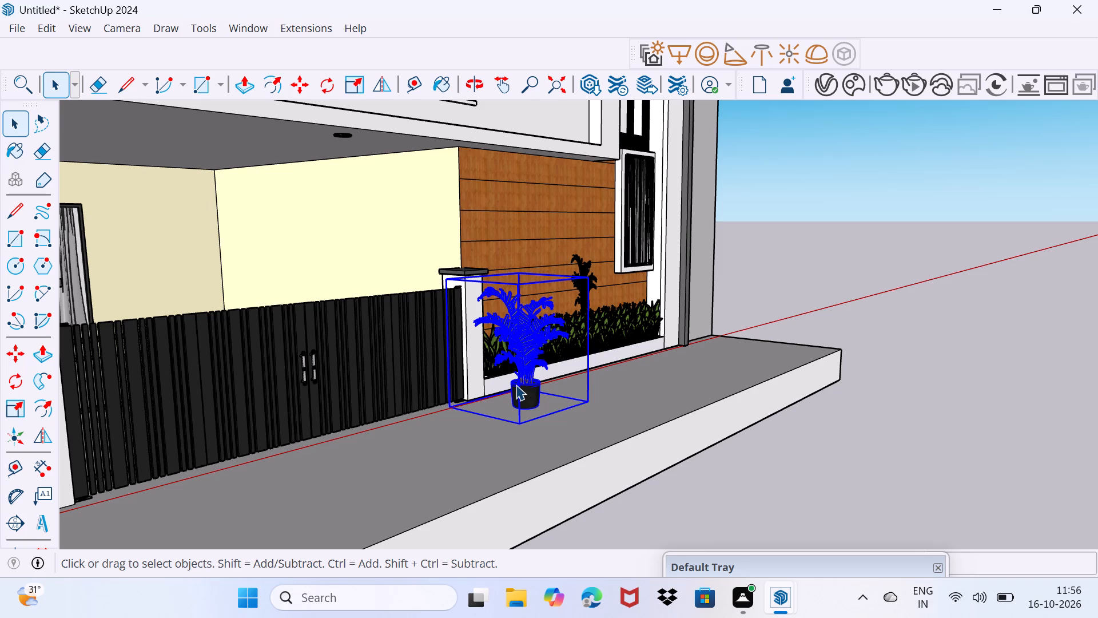
pyautogui.scroll(-2, 516, 385)
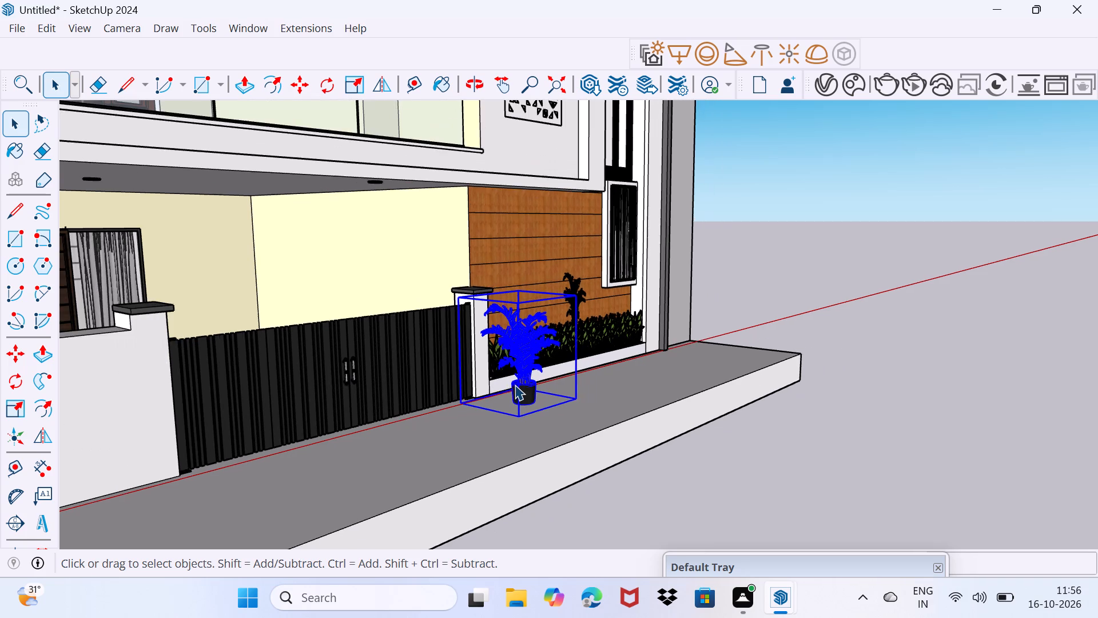
pyautogui.moveTo(512, 385); pyautogui.dragTo(468, 397, button='middle')
pyautogui.scroll(-6, 468, 397)
pyautogui.scroll(2, 382, 365)
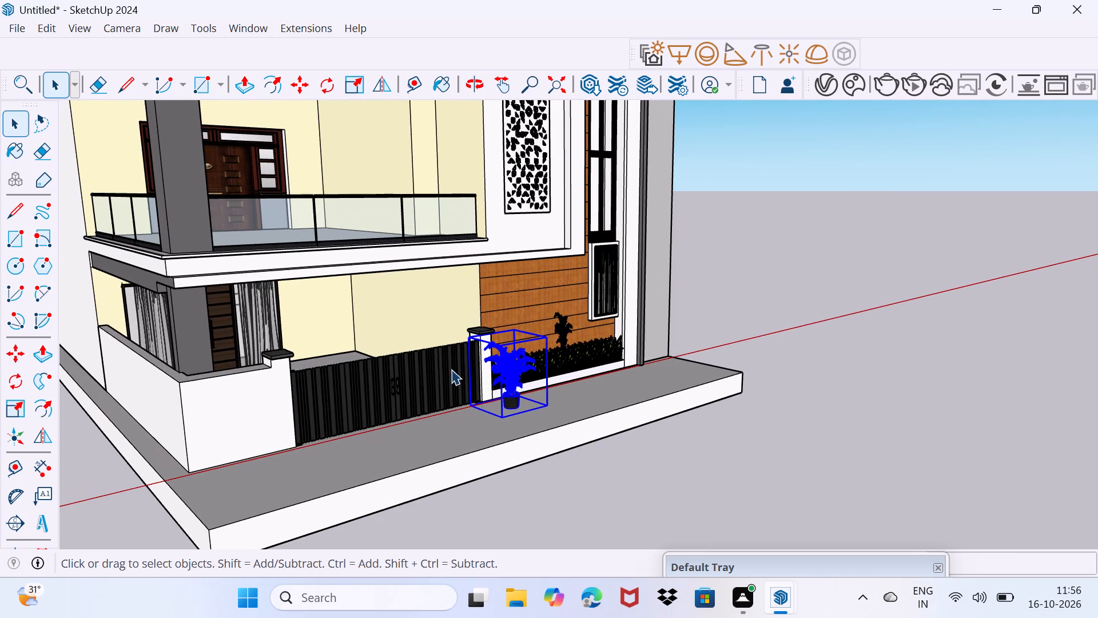
pyautogui.moveTo(494, 410); pyautogui.dragTo(479, 410, button='middle')
pyautogui.scroll(3, 492, 408)
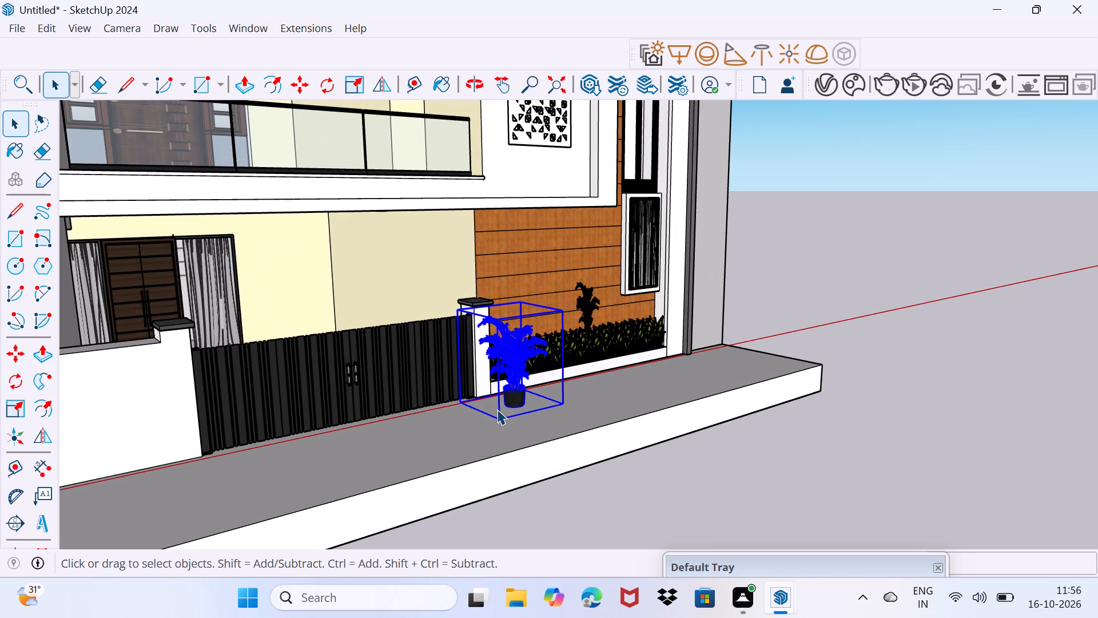
pyautogui.press('m')
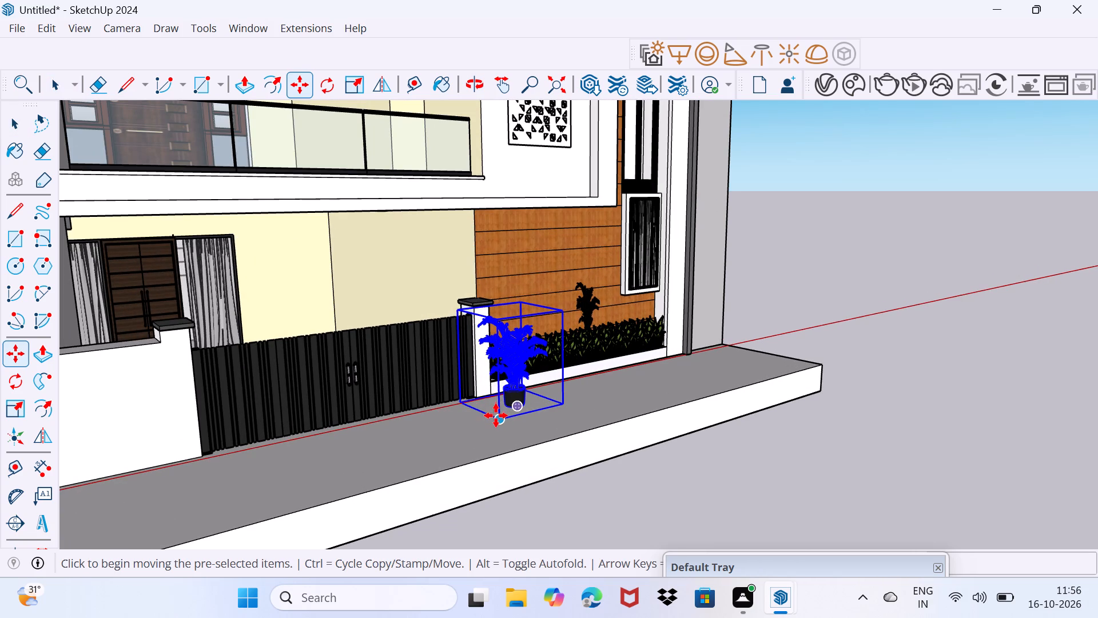
pyautogui.click(496, 417)
pyautogui.scroll(-3, 269, 323)
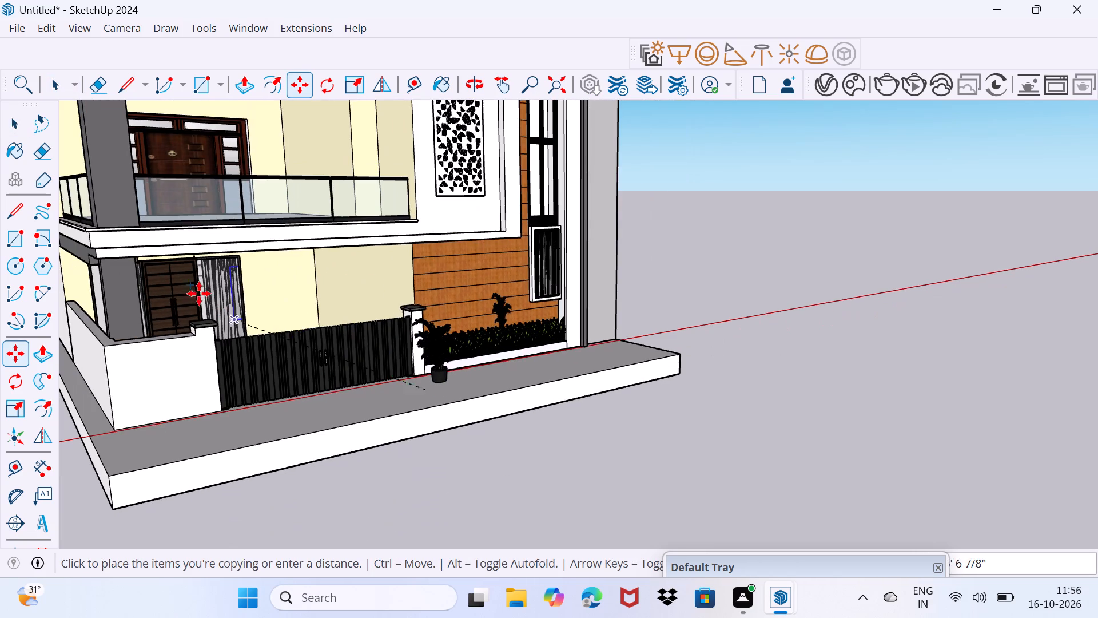
pyautogui.scroll(3, 154, 188)
pyautogui.moveTo(143, 160); pyautogui.dragTo(90, 274, button='middle')
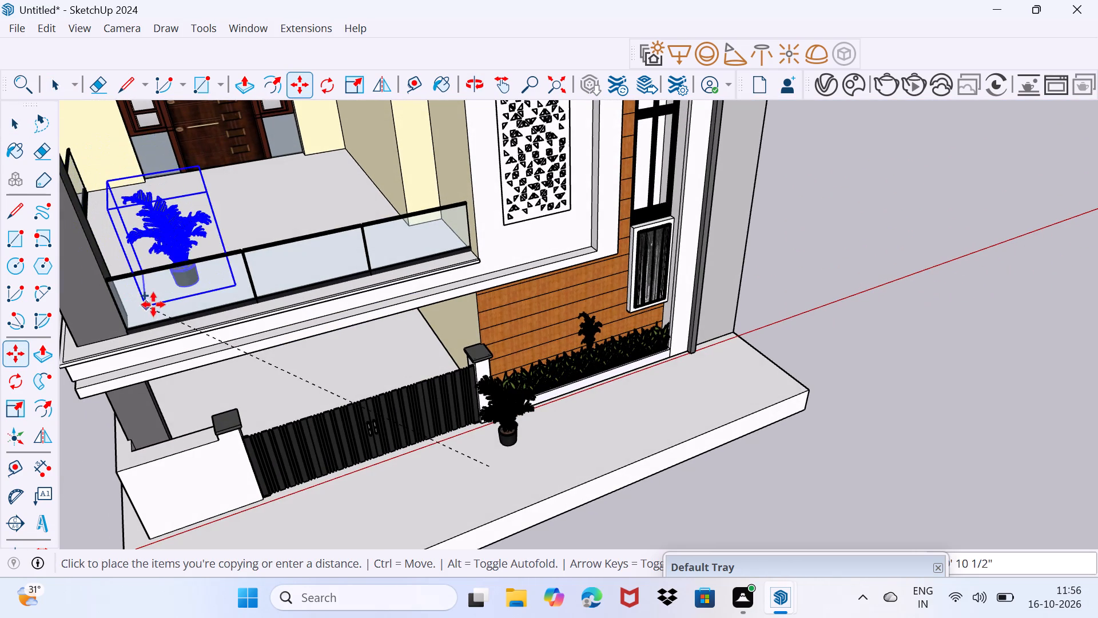
pyautogui.click(154, 300)
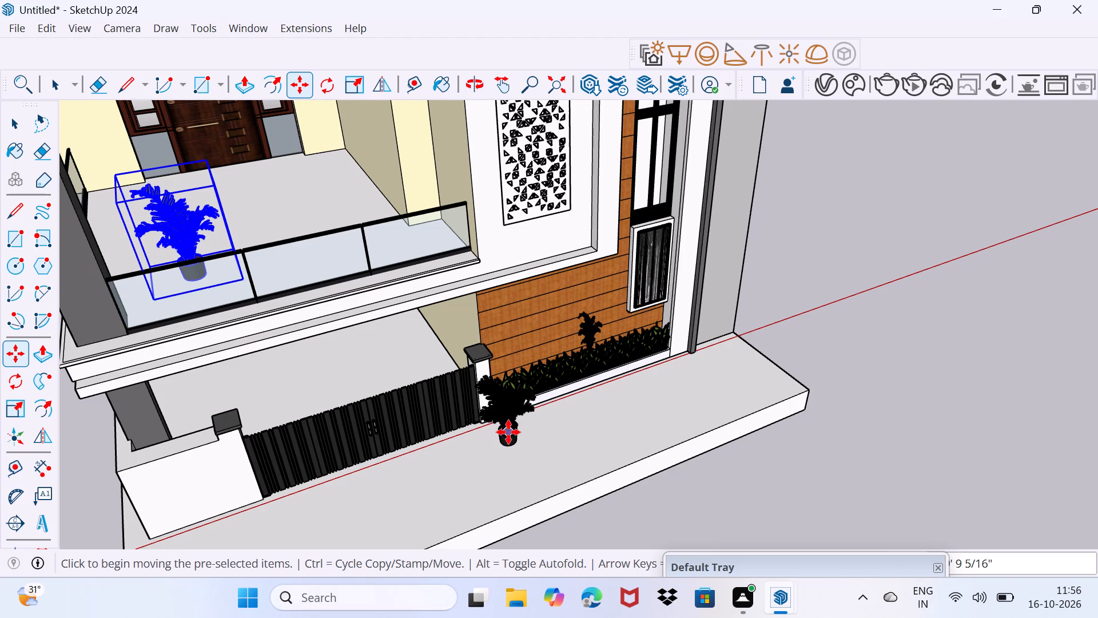
# Move the original large potted palm from the paving to the upper terrace, in the corner between the window wall and the railing post.
pyautogui.press('space')
pyautogui.click(514, 447)
pyautogui.press('m')
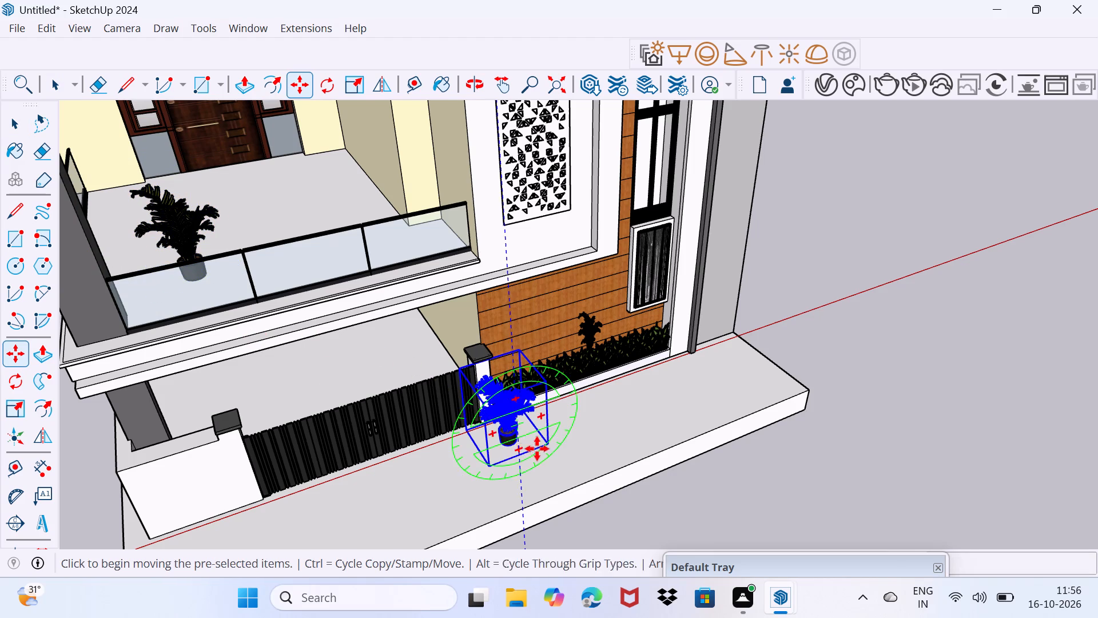
pyautogui.click(551, 445)
pyautogui.scroll(-5, 507, 351)
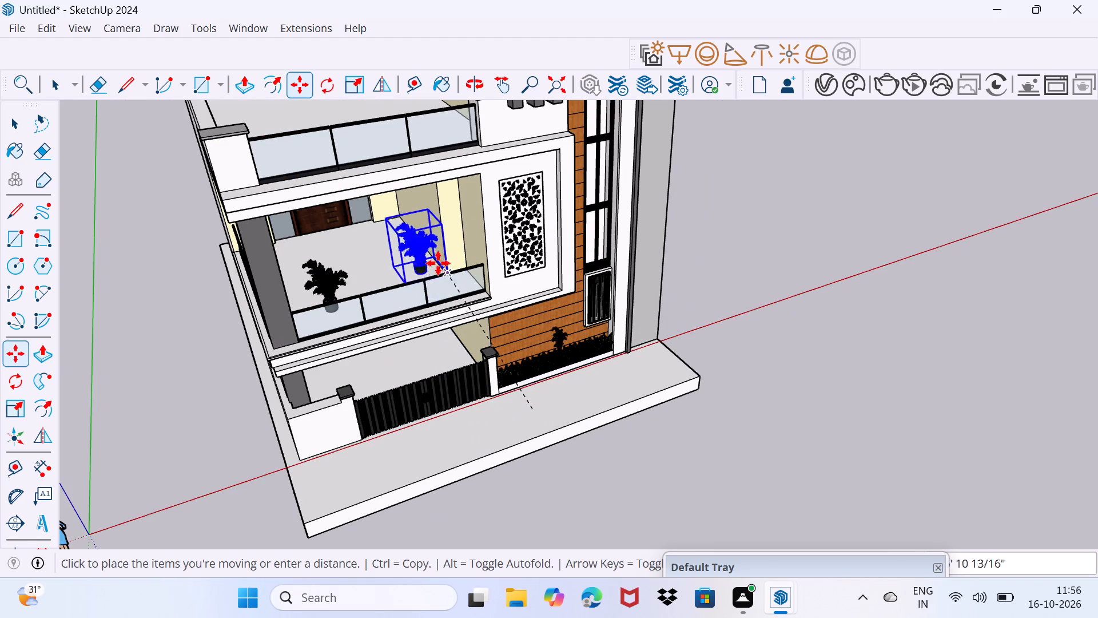
pyautogui.keyDown('shift'); pyautogui.moveTo(438, 272); pyautogui.dragTo(448, 413, button='middle'); pyautogui.keyUp('shift')
pyautogui.scroll(4, 444, 285)
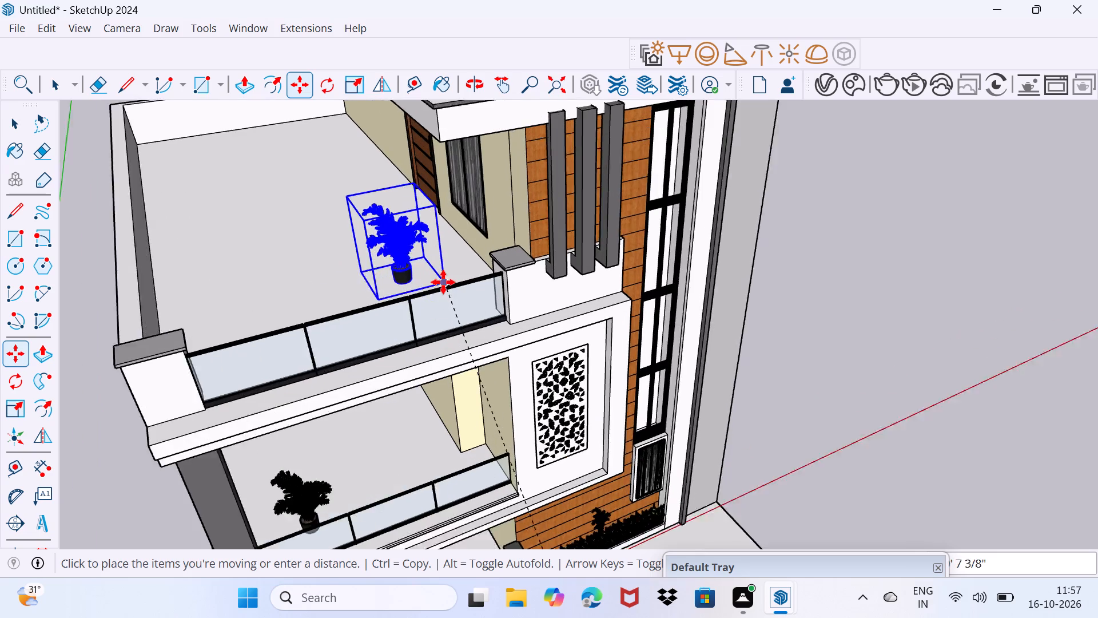
pyautogui.moveTo(420, 284); pyautogui.dragTo(689, 290, button='middle')
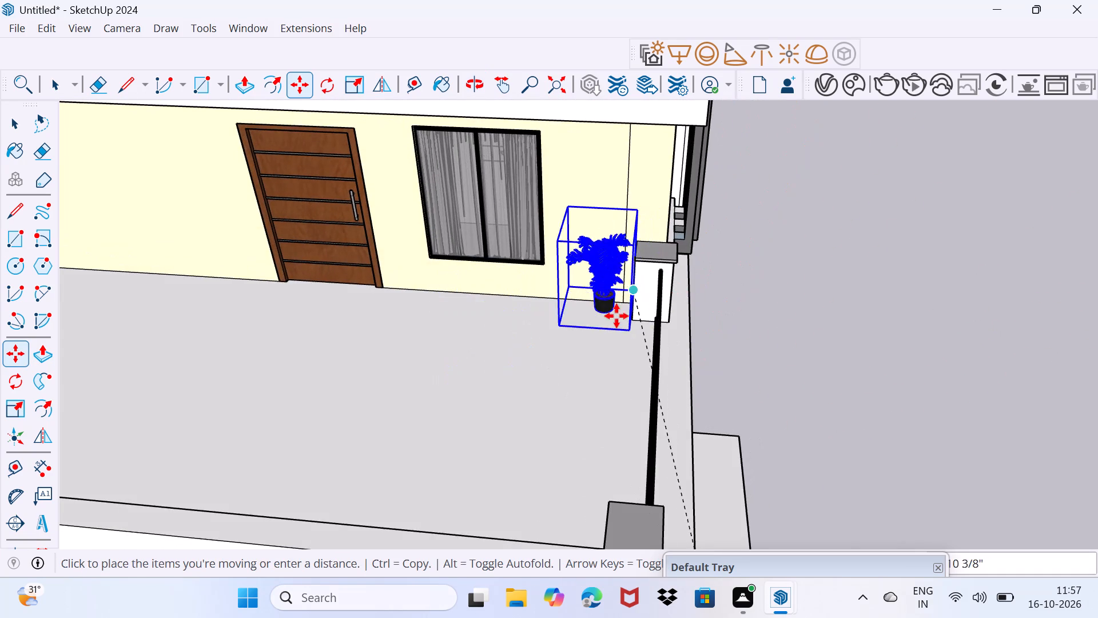
pyautogui.scroll(3, 616, 318)
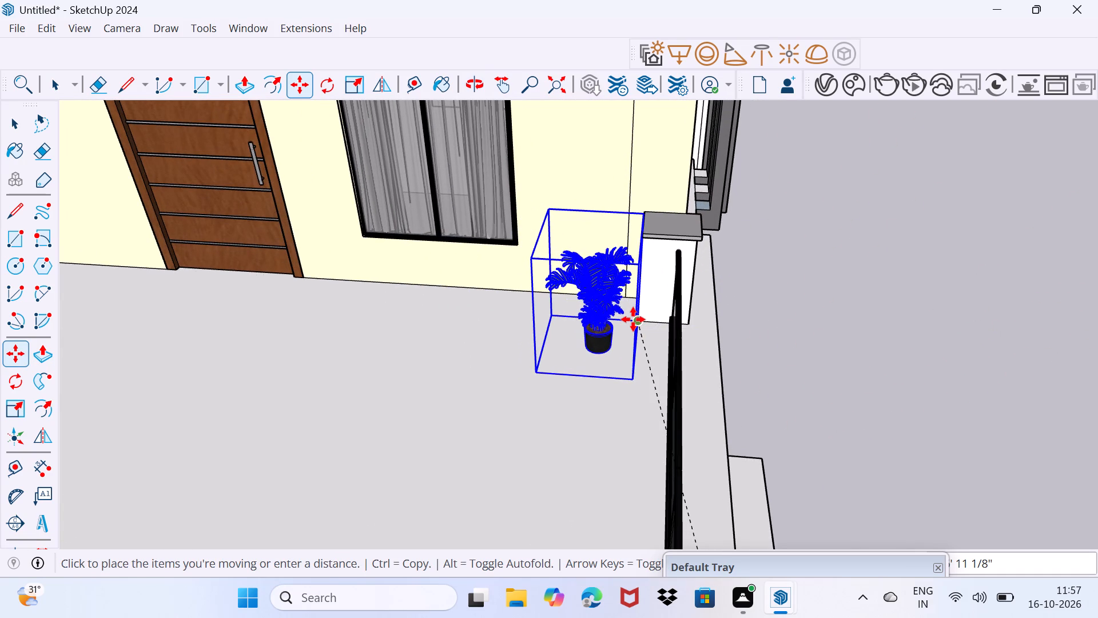
pyautogui.click(663, 342)
pyautogui.press('space')
pyautogui.moveTo(542, 373); pyautogui.dragTo(552, 286)
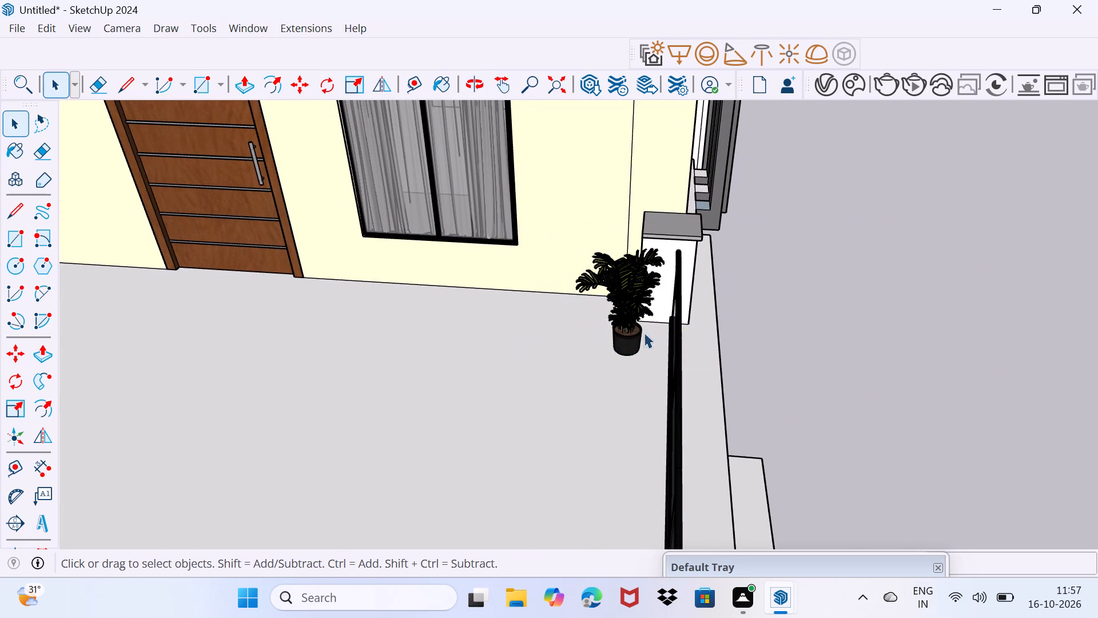
# Move the first-floor balcony's potted palm inward from the front glass railing, keeping it close to the grey corner column.
pyautogui.moveTo(644, 333); pyautogui.dragTo(355, 216, button='middle')
pyautogui.scroll(-3, 355, 223)
pyautogui.moveTo(202, 380); pyautogui.dragTo(202, 381, button='middle')
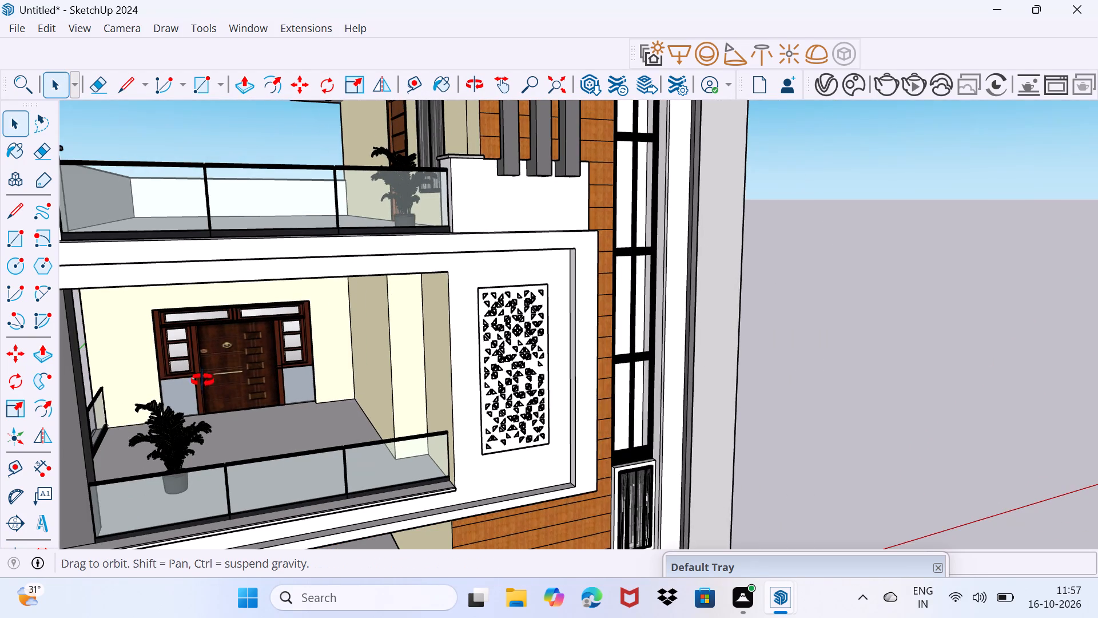
pyautogui.moveTo(202, 381); pyautogui.dragTo(258, 295, button='middle')
pyautogui.scroll(3, 200, 396)
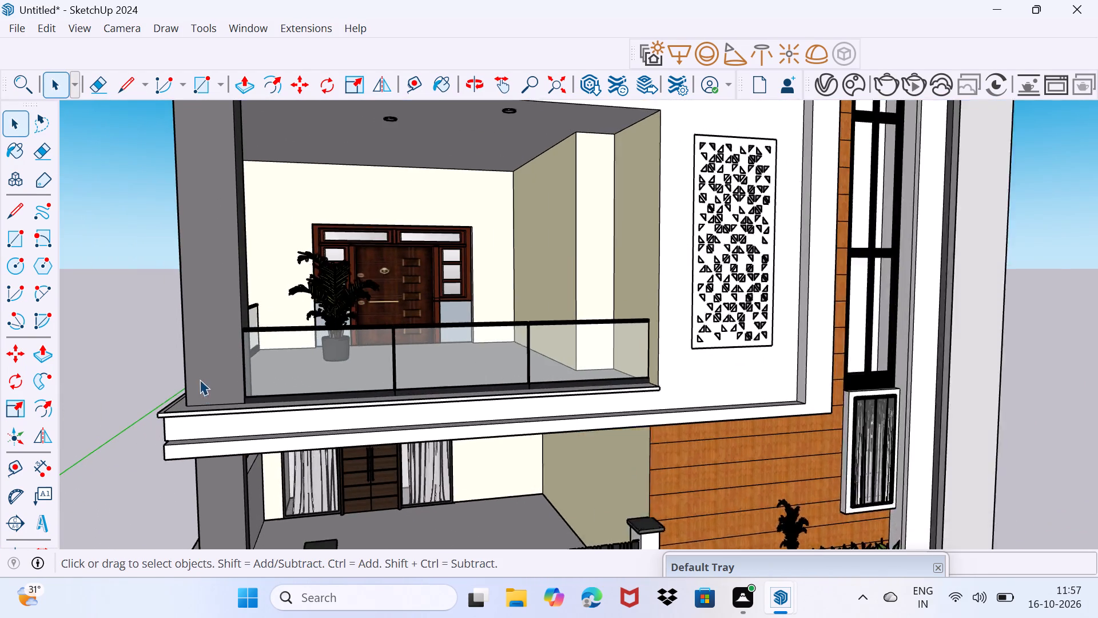
pyautogui.scroll(1, 200, 379)
pyautogui.moveTo(234, 350); pyautogui.dragTo(69, 415, button='middle')
pyautogui.scroll(4, 324, 323)
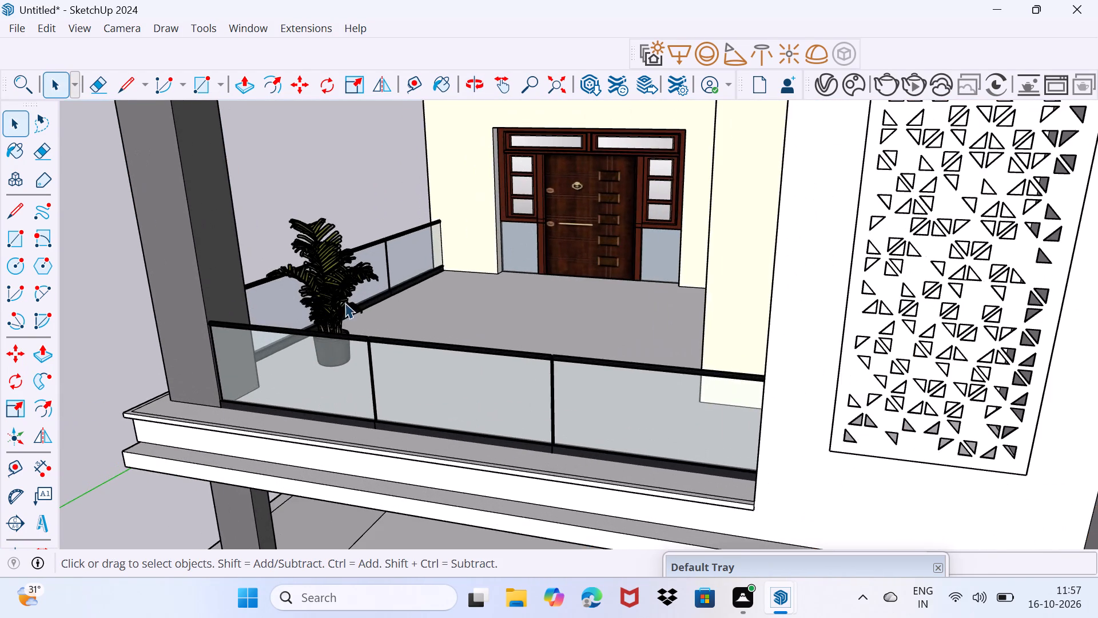
pyautogui.scroll(9, 394, 278)
pyautogui.moveTo(422, 287); pyautogui.dragTo(270, 358, button='middle')
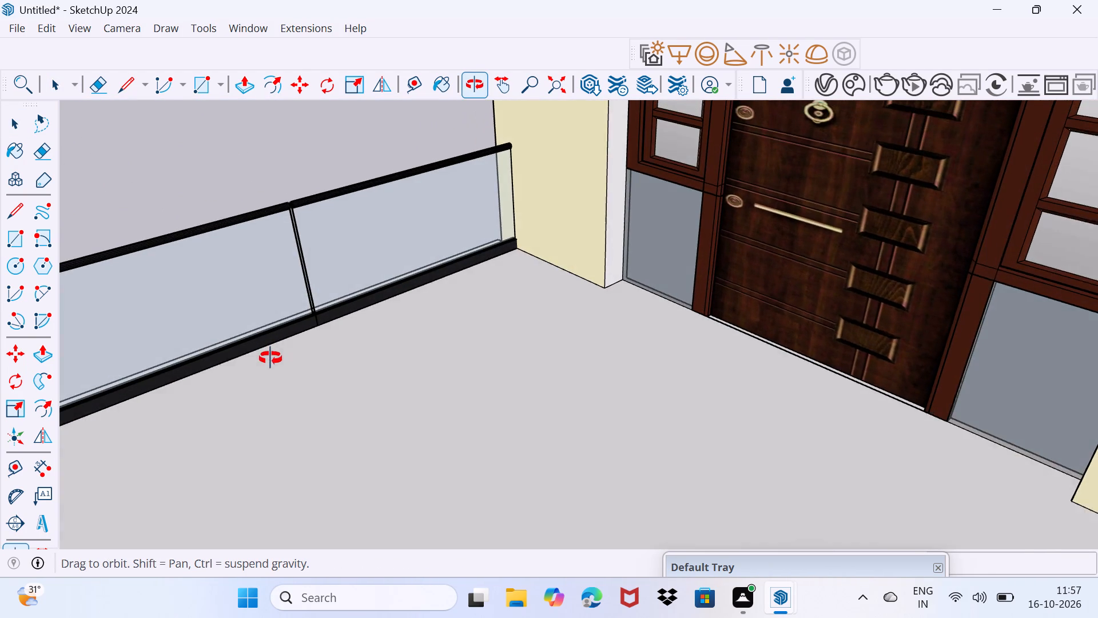
pyautogui.moveTo(270, 358); pyautogui.dragTo(270, 358, button='middle')
pyautogui.keyDown('shift'); pyautogui.moveTo(281, 356); pyautogui.dragTo(505, 330, button='middle'); pyautogui.keyUp('shift')
pyautogui.moveTo(521, 346); pyautogui.dragTo(384, 379, button='middle')
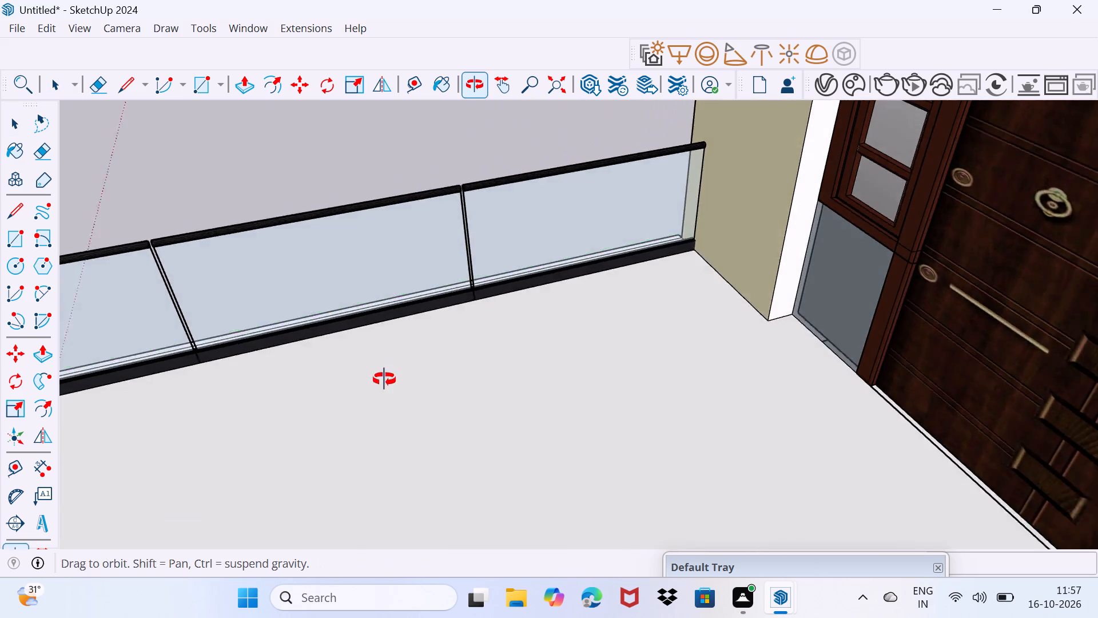
pyautogui.moveTo(384, 379); pyautogui.dragTo(354, 375, button='middle')
pyautogui.keyDown('shift'); pyautogui.moveTo(308, 350); pyautogui.dragTo(685, 320, button='middle'); pyautogui.keyUp('shift')
pyautogui.moveTo(397, 354); pyautogui.dragTo(311, 354, button='middle')
pyautogui.click(139, 318)
pyautogui.press('m')
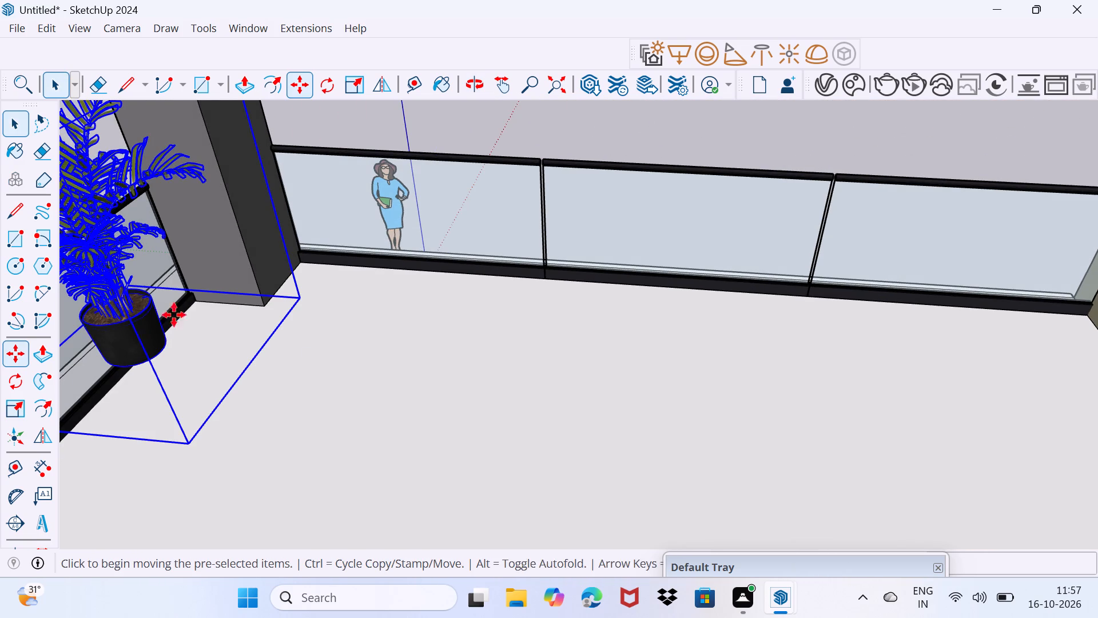
pyautogui.click(307, 303)
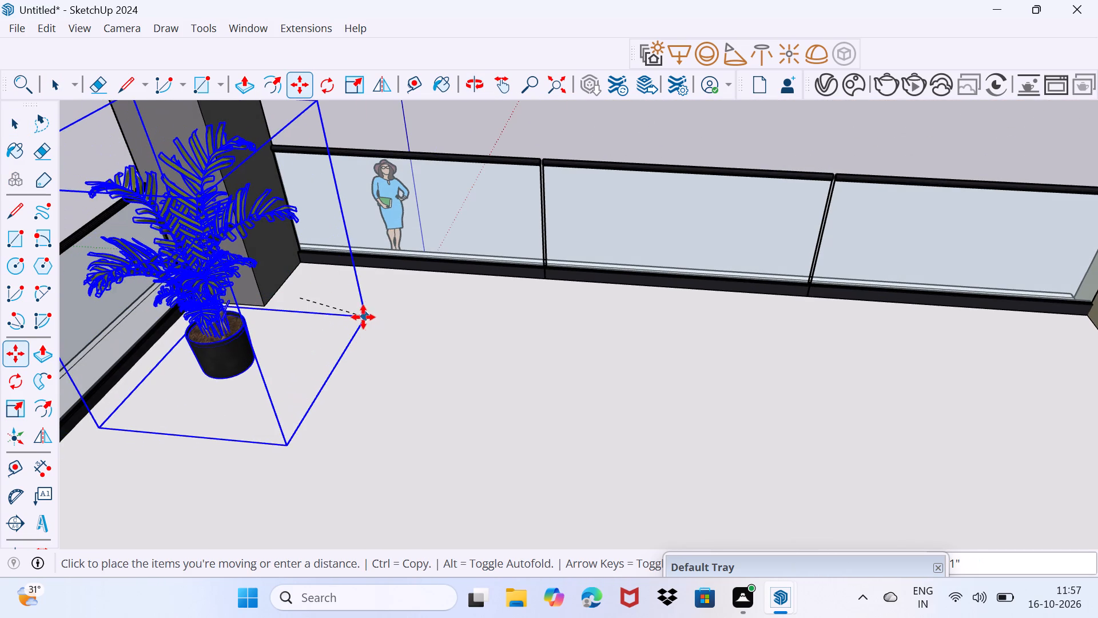
pyautogui.click(363, 317)
pyautogui.moveTo(256, 383); pyautogui.dragTo(321, 324, button='middle')
pyautogui.click(102, 424)
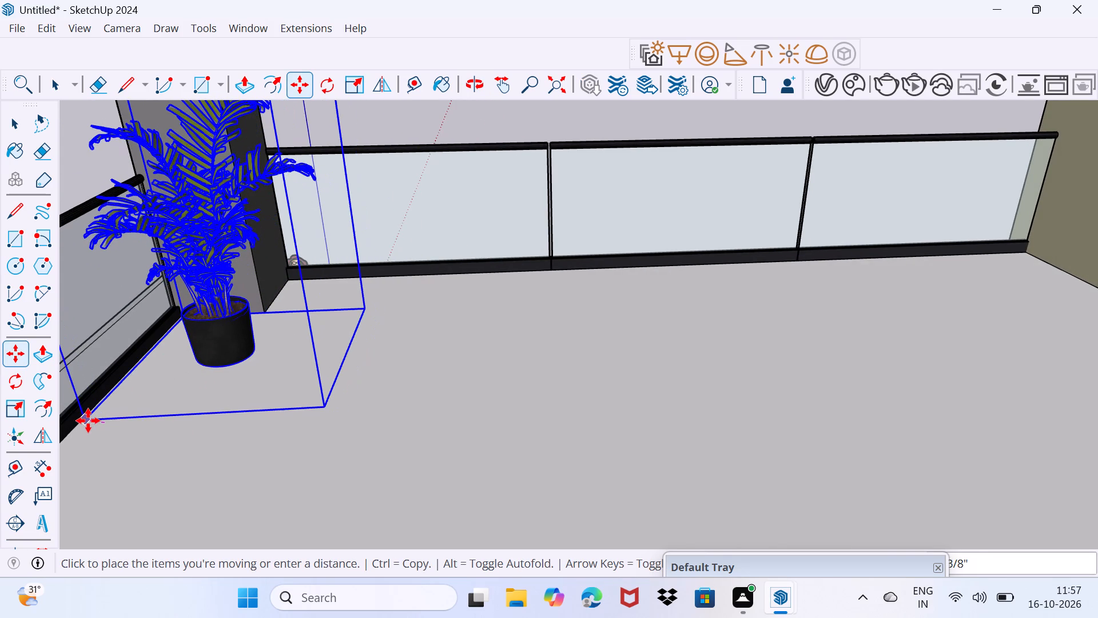
pyautogui.click(88, 421)
pyautogui.press('space')
pyautogui.moveTo(142, 463); pyautogui.dragTo(163, 439)
# Examine the potted palms on the terrace and first-floor balcony from outside the house.
pyautogui.scroll(-2, 154, 410)
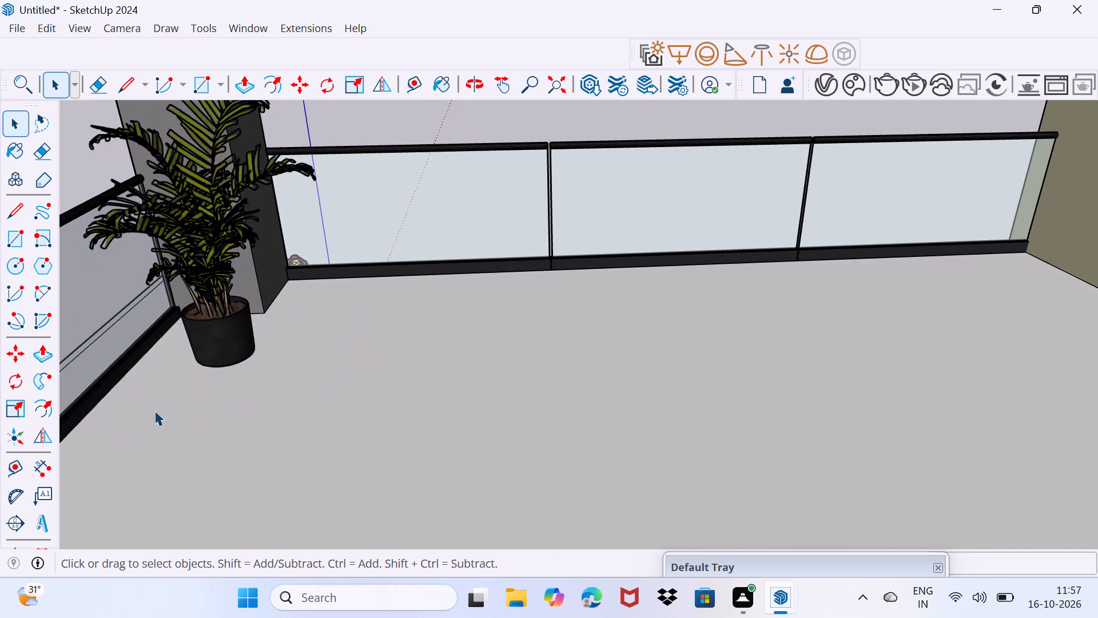
pyautogui.scroll(-2, 154, 410)
pyautogui.click(555, 84)
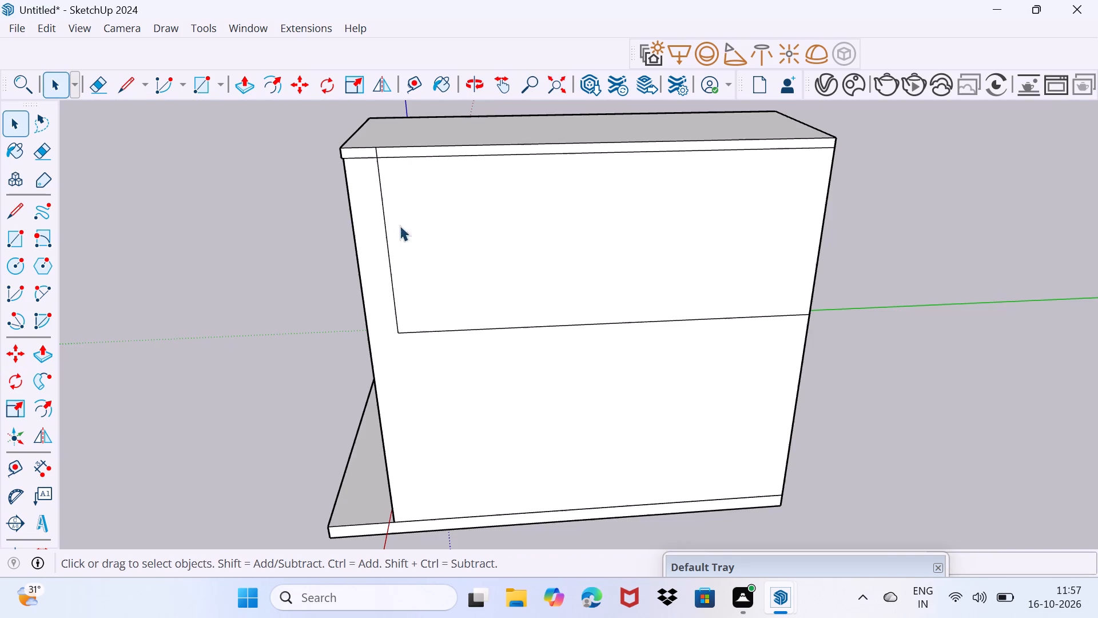
pyautogui.moveTo(361, 276); pyautogui.dragTo(736, 279, button='middle')
pyautogui.scroll(4, 437, 417)
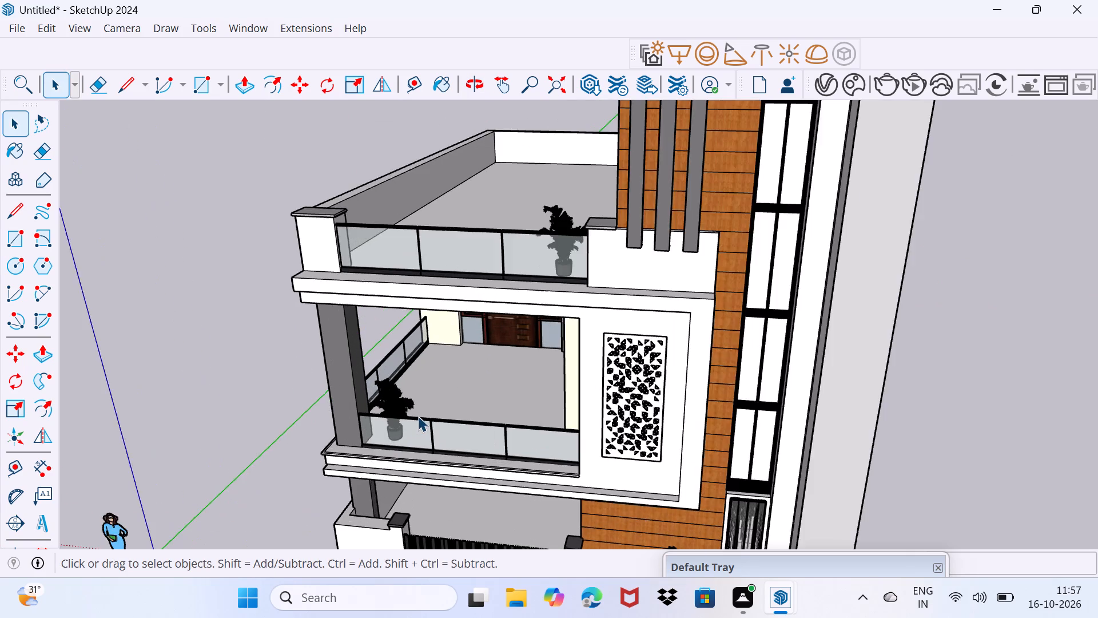
pyautogui.scroll(2, 400, 430)
pyautogui.moveTo(435, 411); pyautogui.dragTo(515, 358, button='middle')
pyautogui.scroll(8, 429, 417)
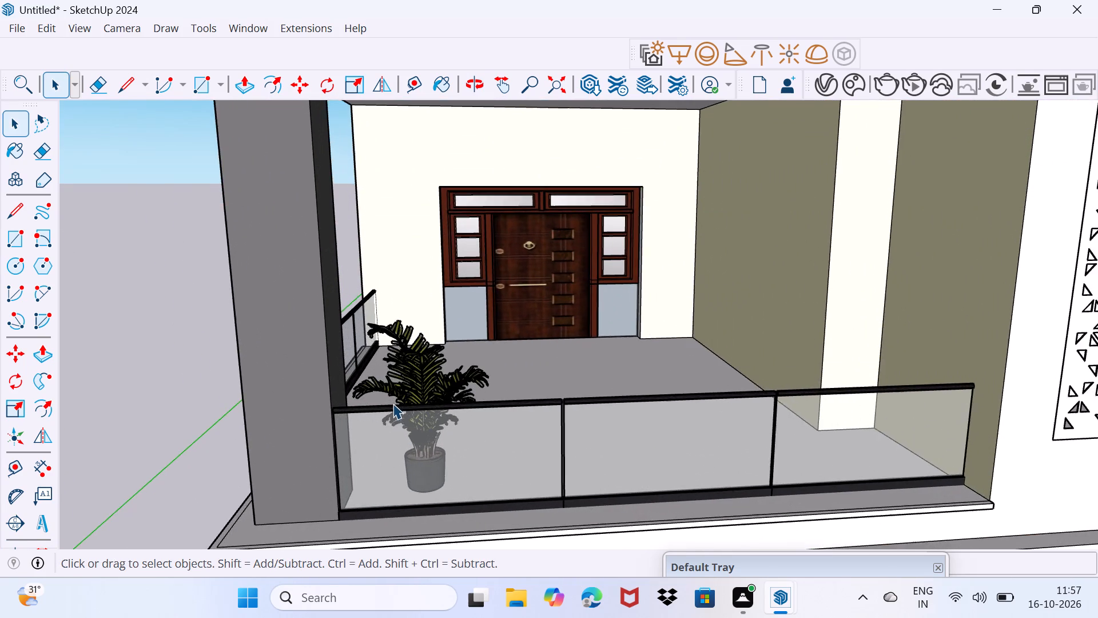
pyautogui.scroll(1, 392, 403)
pyautogui.moveTo(392, 403); pyautogui.dragTo(336, 377, button='middle')
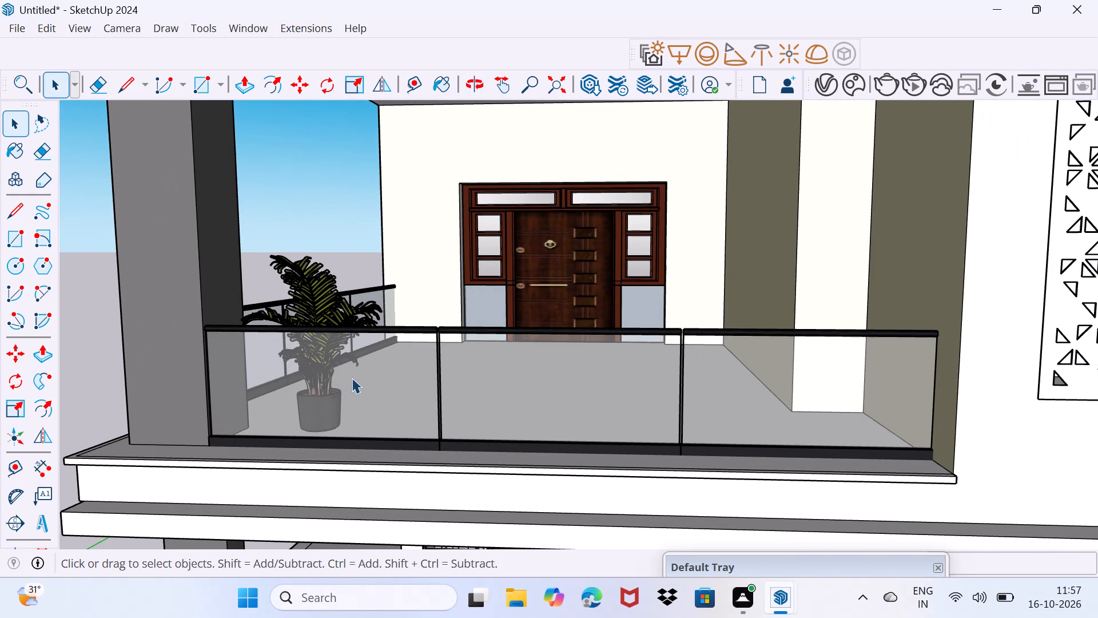
# Open the 3D Warehouse and show the collections for the PLANT search.
pyautogui.click(252, 18)
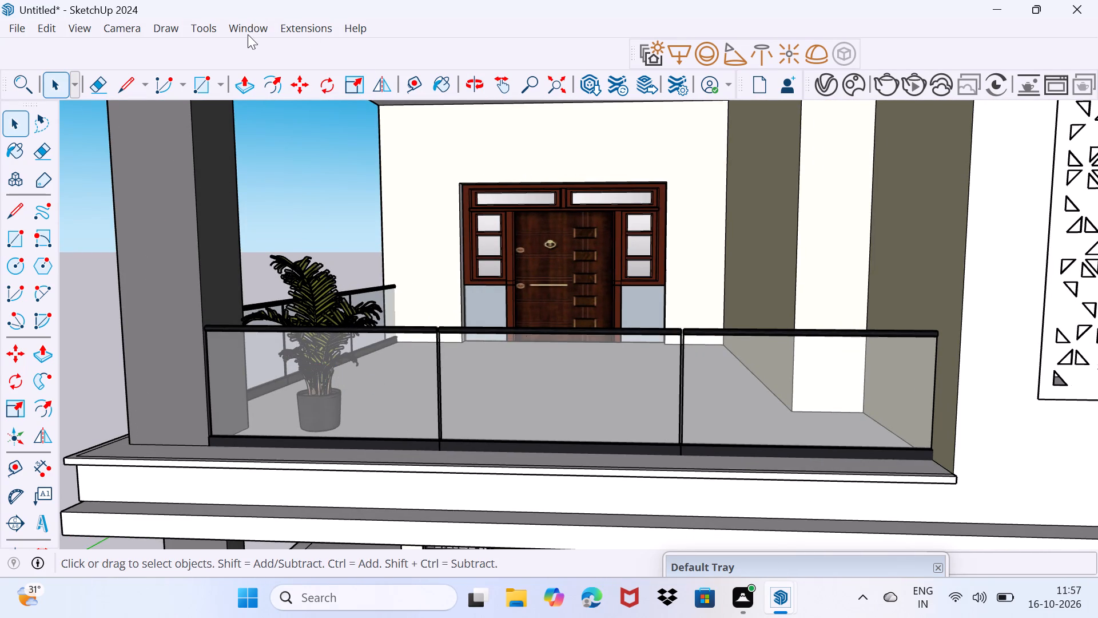
pyautogui.click(248, 37)
pyautogui.click(282, 167)
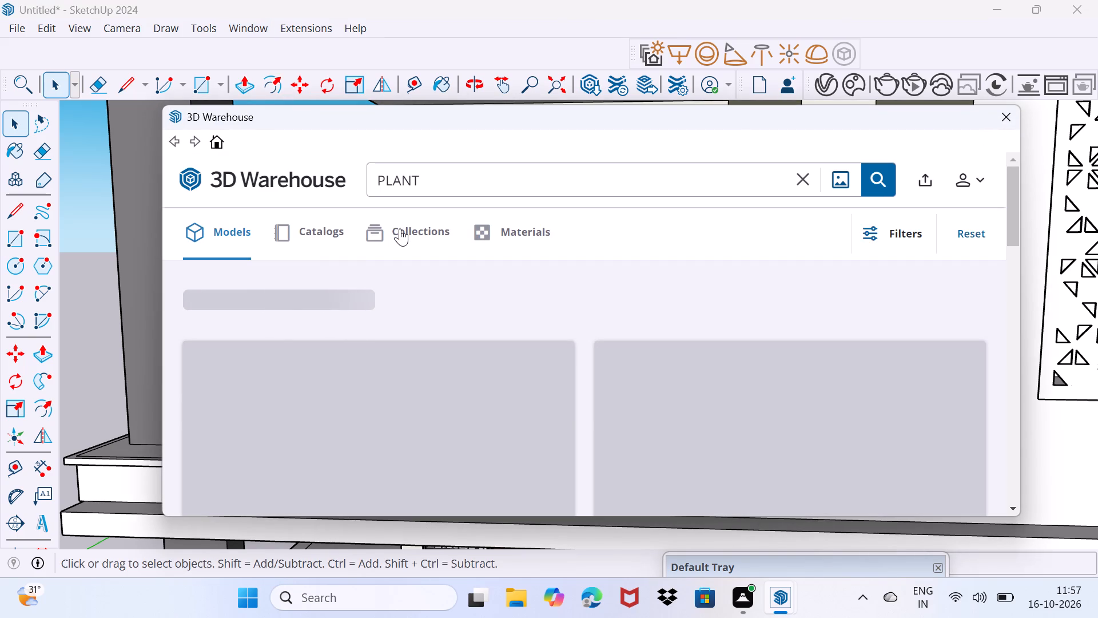
pyautogui.click(411, 224)
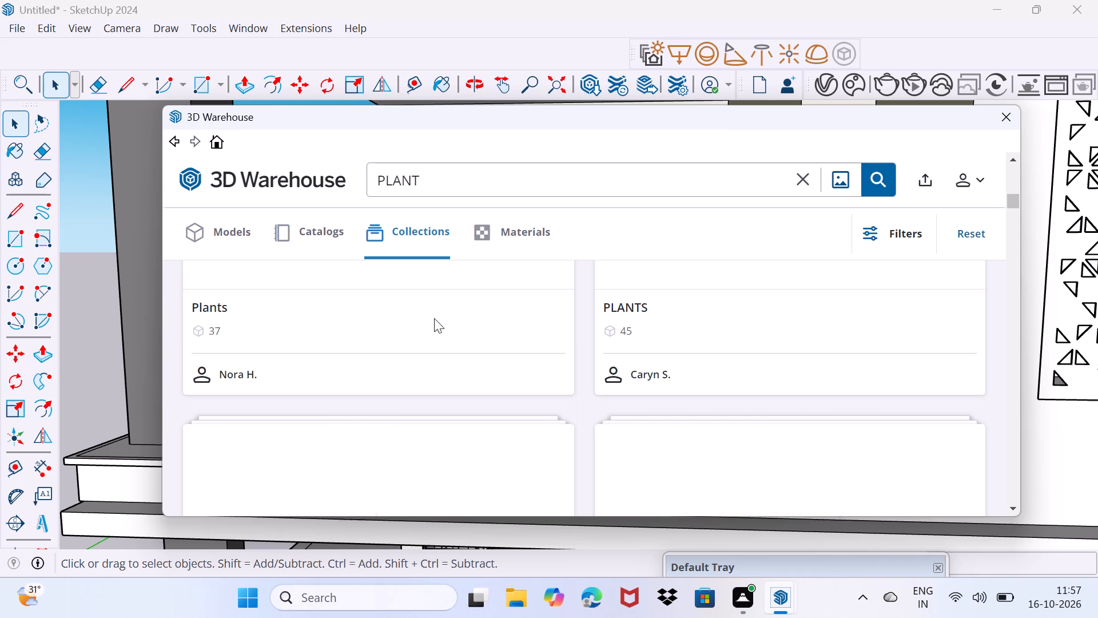
# Browse the plant collections and open the PLANTS collection previewed with rosemary in white pots and a pink-flowering bougainvillea.
pyautogui.scroll(-3, 441, 324)
pyautogui.scroll(3, 452, 335)
pyautogui.scroll(-8, 452, 335)
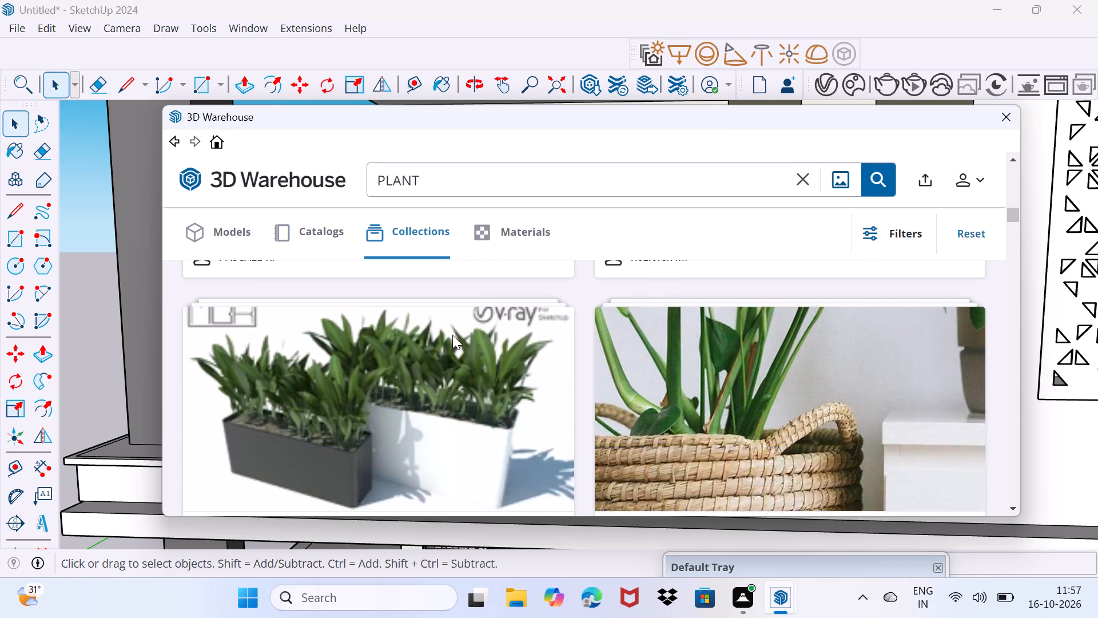
pyautogui.scroll(-6, 452, 335)
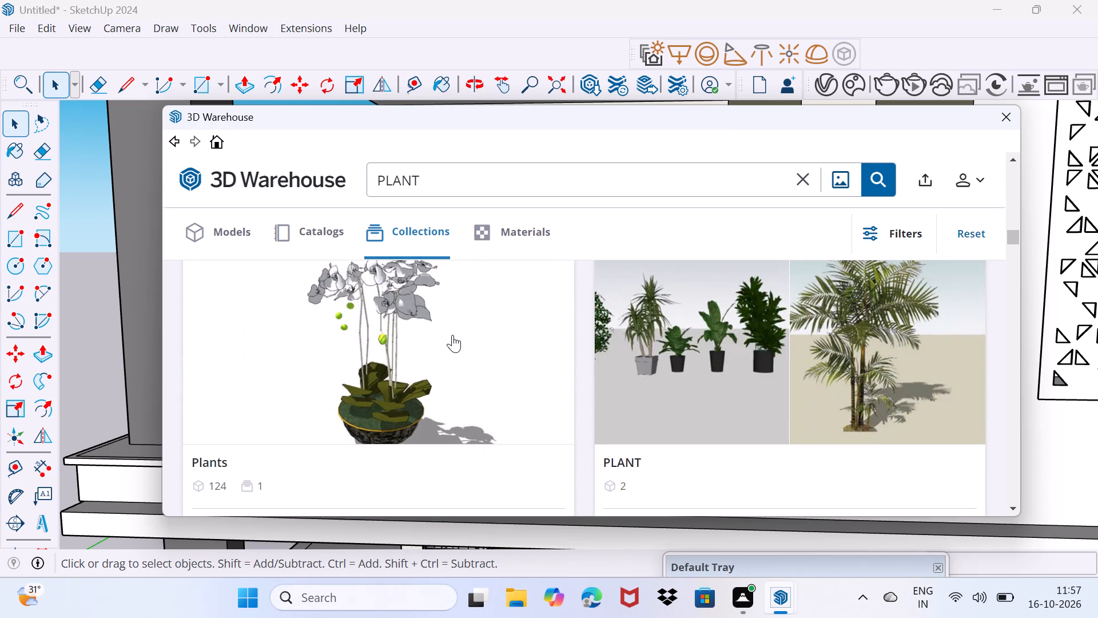
pyautogui.scroll(-9, 452, 335)
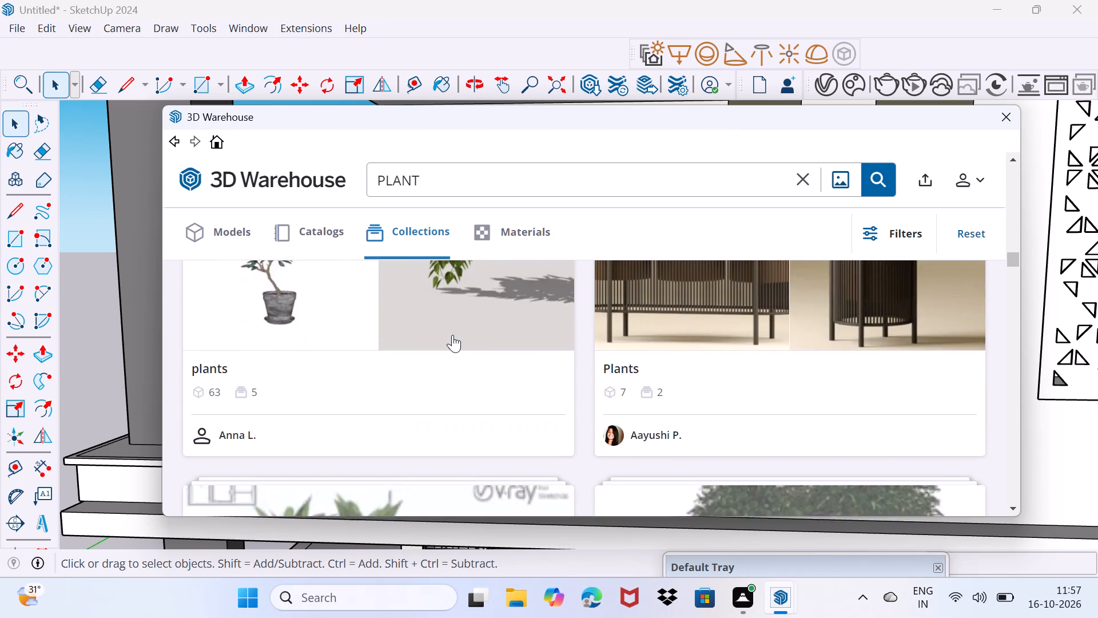
pyautogui.scroll(-8, 452, 335)
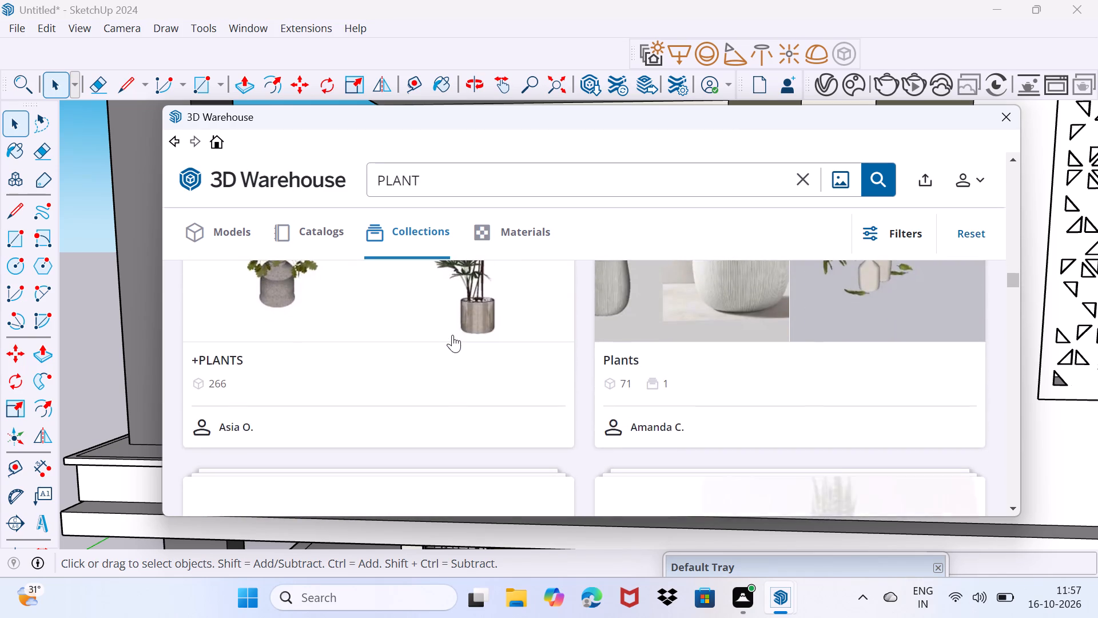
pyautogui.scroll(-2, 452, 335)
pyautogui.scroll(3, 452, 335)
pyautogui.scroll(-5, 453, 329)
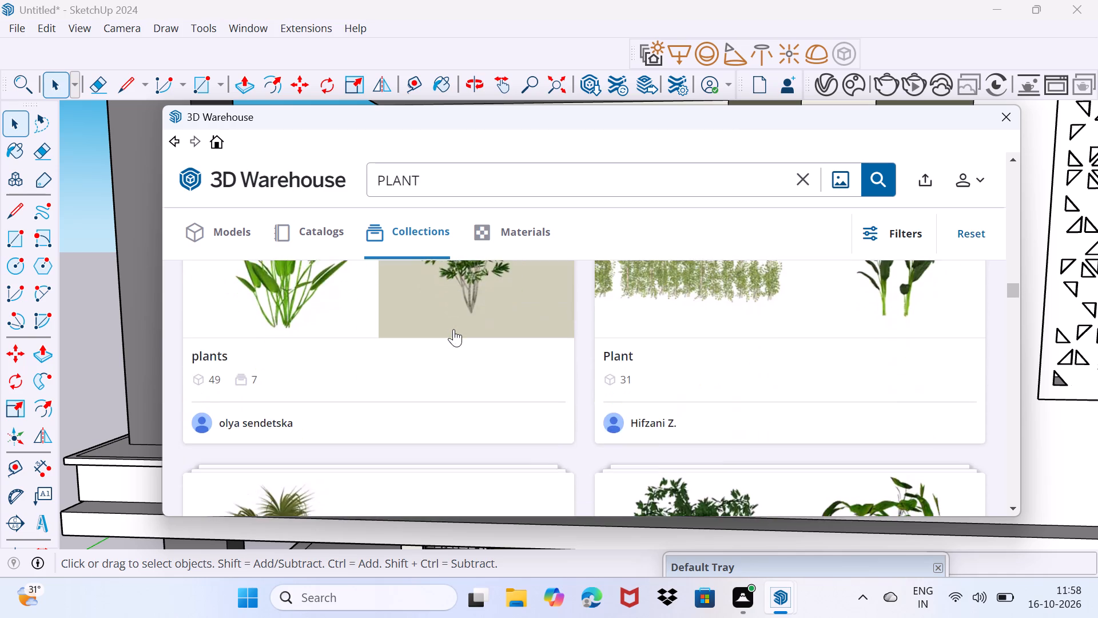
pyautogui.scroll(-8, 453, 329)
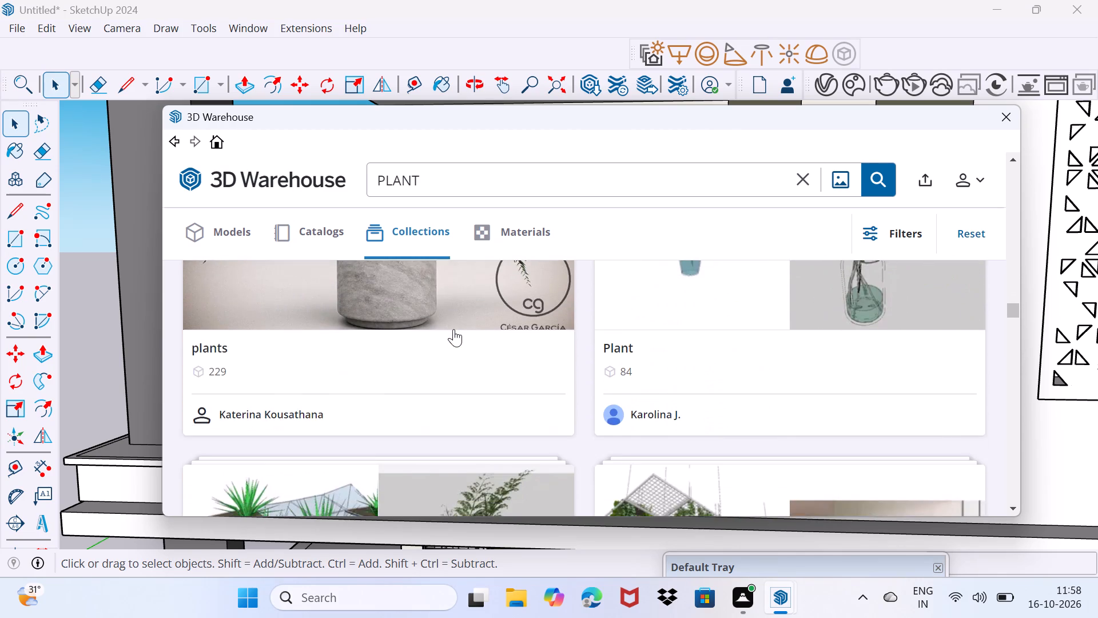
pyautogui.scroll(-8, 453, 329)
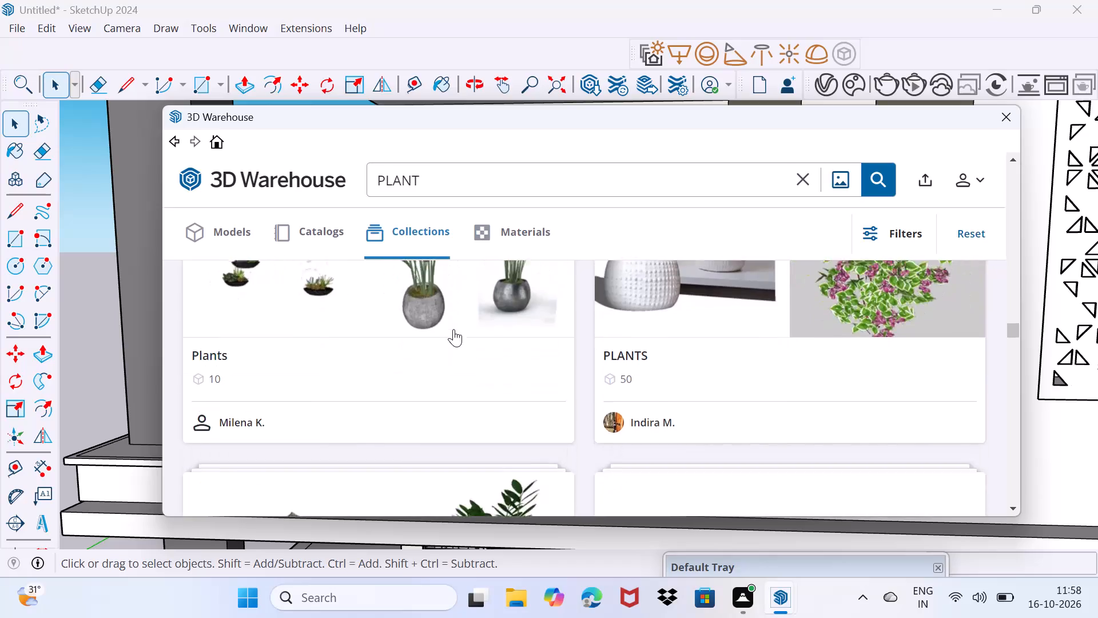
pyautogui.scroll(2, 453, 329)
pyautogui.click(677, 366)
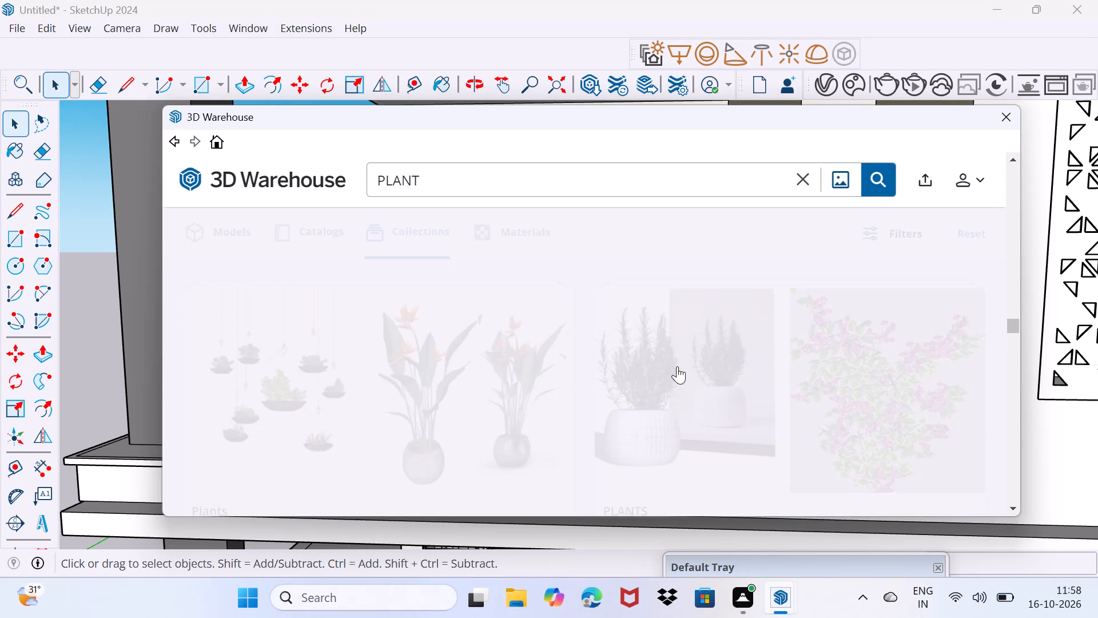
# Download the PLANT-30 potted plant group from the collection directly into the model.
pyautogui.scroll(-4, 515, 287)
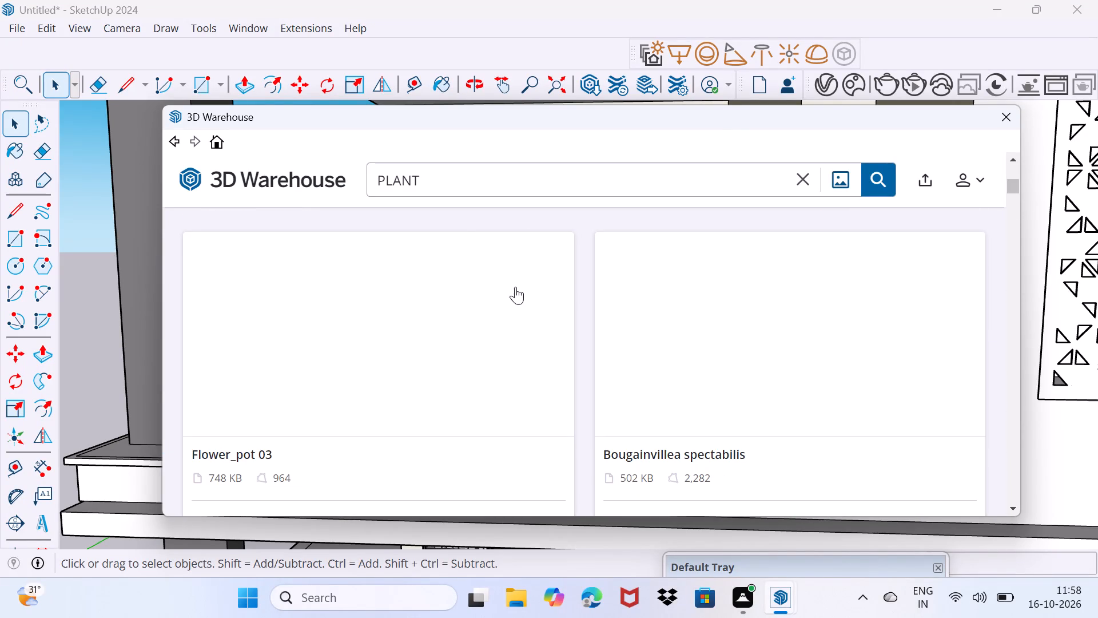
pyautogui.scroll(-1, 515, 287)
pyautogui.scroll(-3, 542, 428)
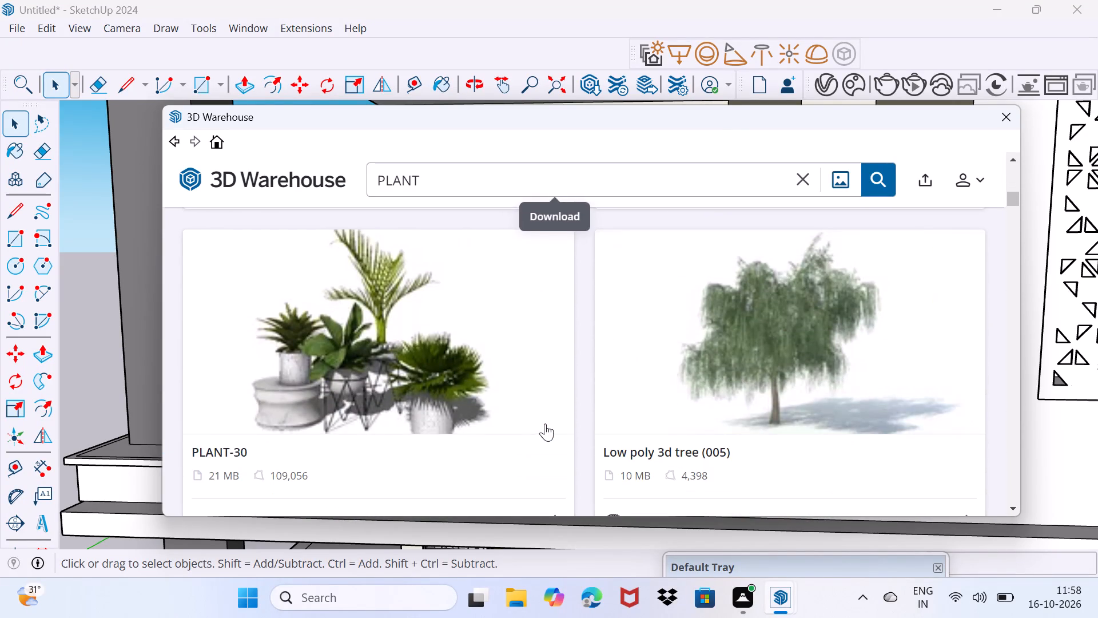
pyautogui.scroll(-2, 510, 366)
pyautogui.scroll(1, 510, 366)
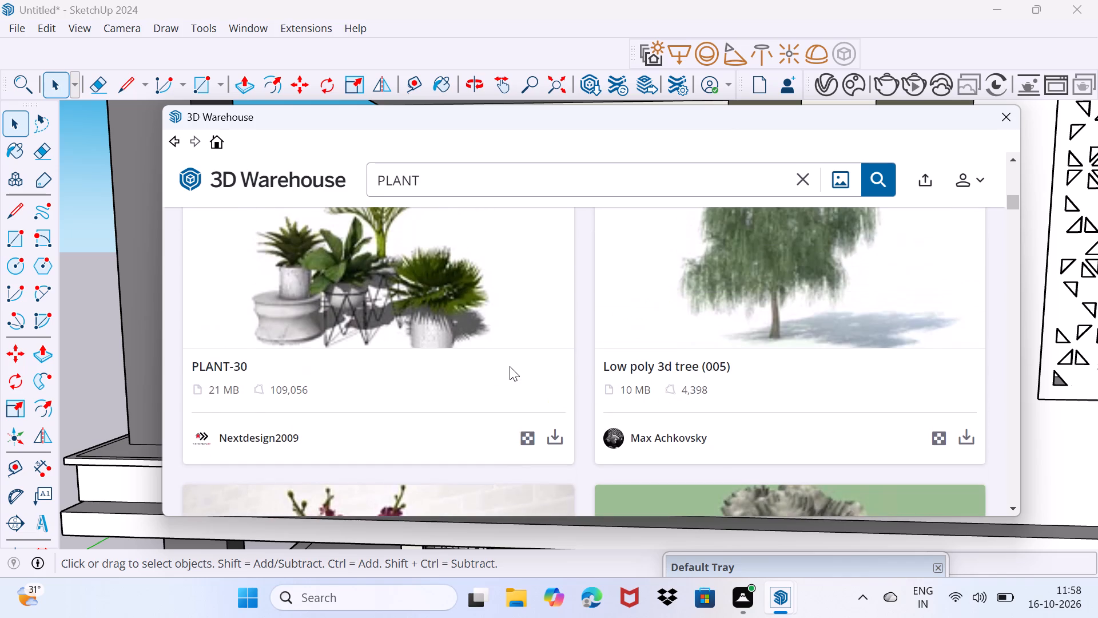
pyautogui.scroll(-1, 510, 366)
pyautogui.scroll(1, 510, 366)
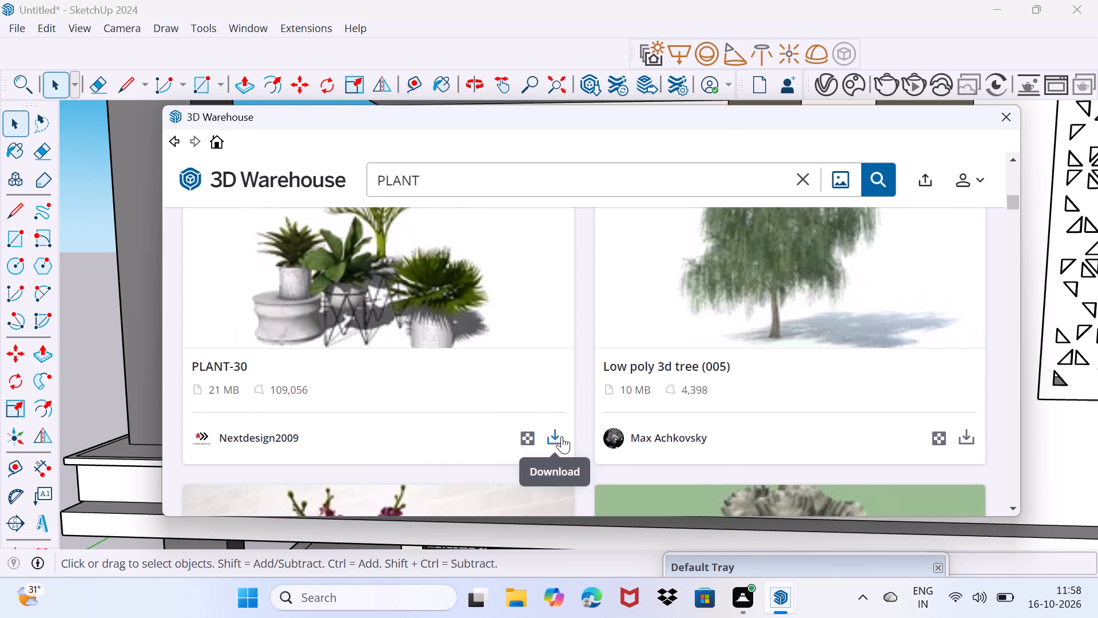
pyautogui.click(561, 436)
pyautogui.click(546, 350)
pyautogui.click(542, 342)
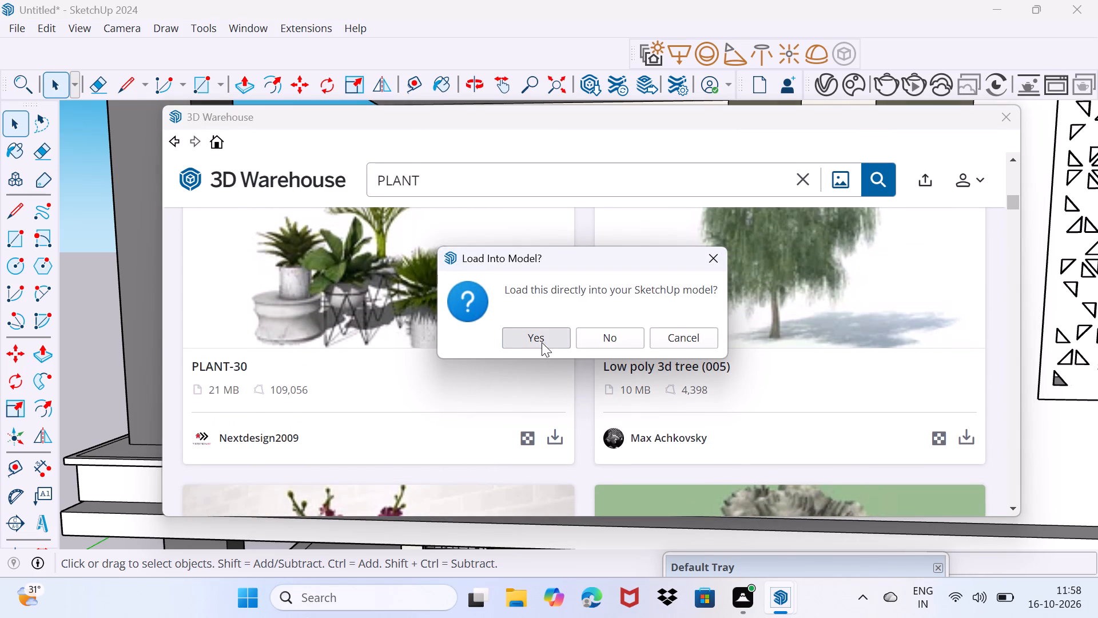
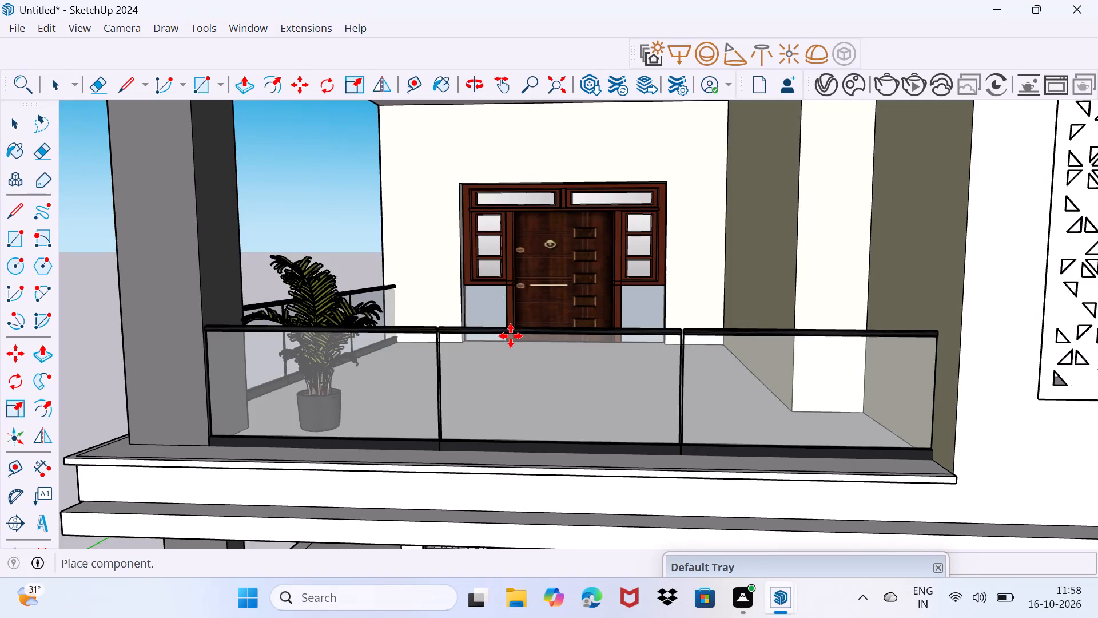
# Place the downloaded PLANT-30 potted group on the open ground beside the house.
pyautogui.scroll(3, 511, 336)
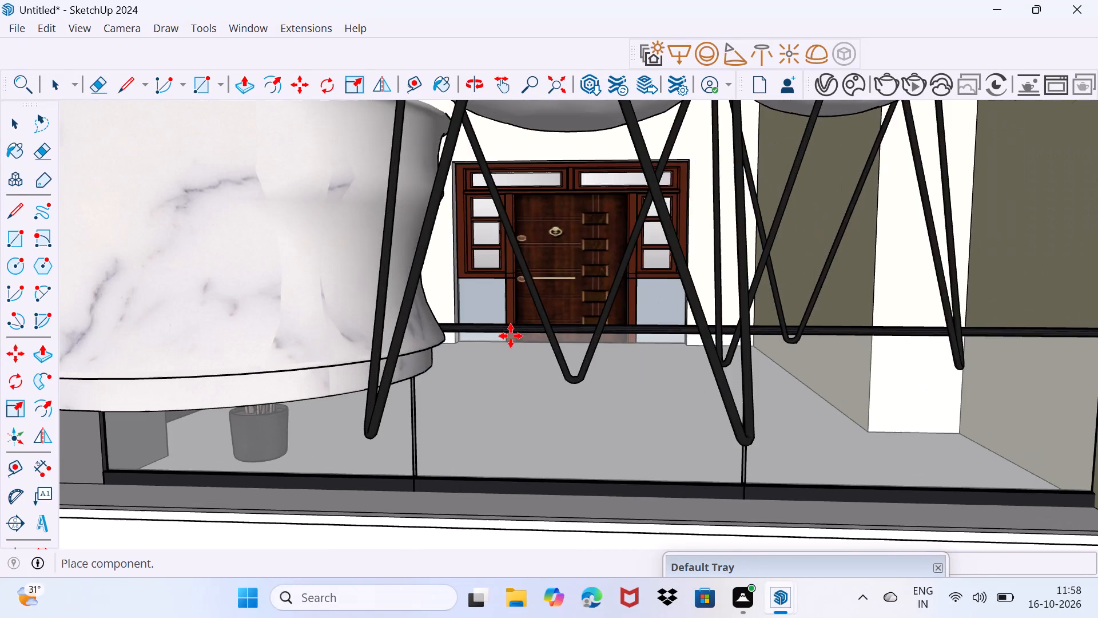
pyautogui.scroll(-7, 548, 286)
pyautogui.scroll(3, 559, 259)
pyautogui.moveTo(559, 259); pyautogui.dragTo(569, 288, button='middle')
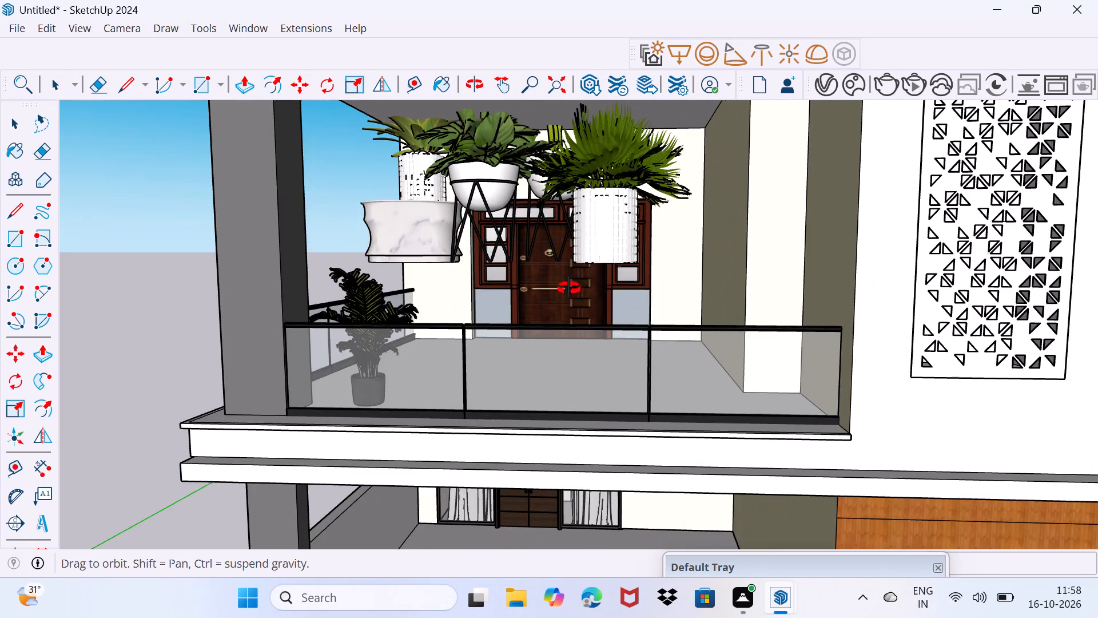
pyautogui.moveTo(569, 288); pyautogui.dragTo(631, 364, button='middle')
pyautogui.scroll(3, 676, 408)
pyautogui.scroll(-2, 677, 381)
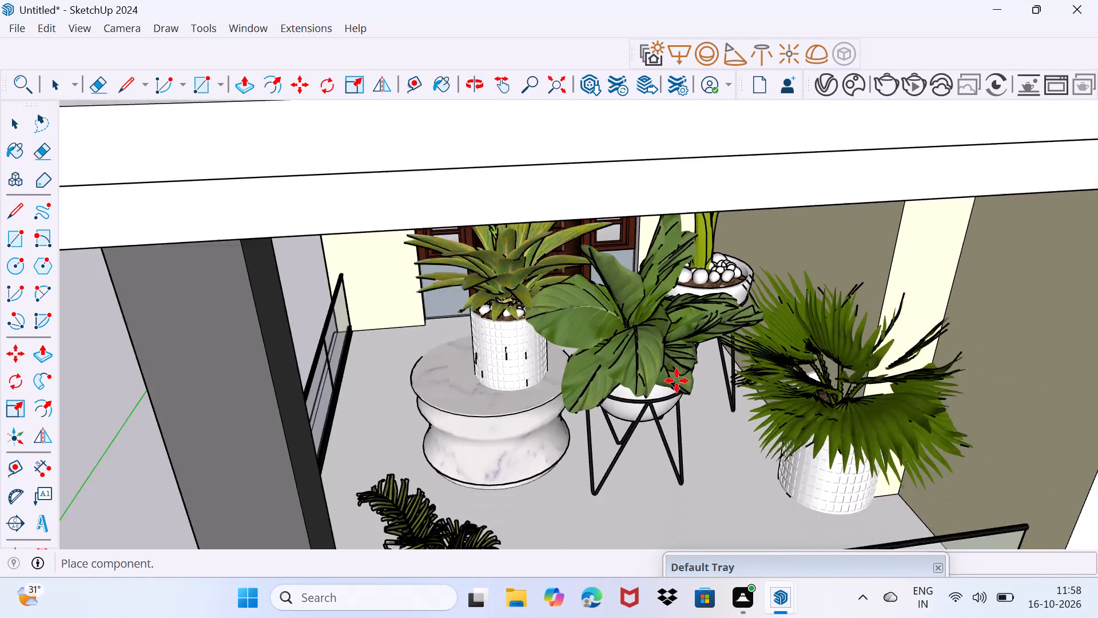
pyautogui.scroll(-14, 677, 381)
pyautogui.click(402, 396)
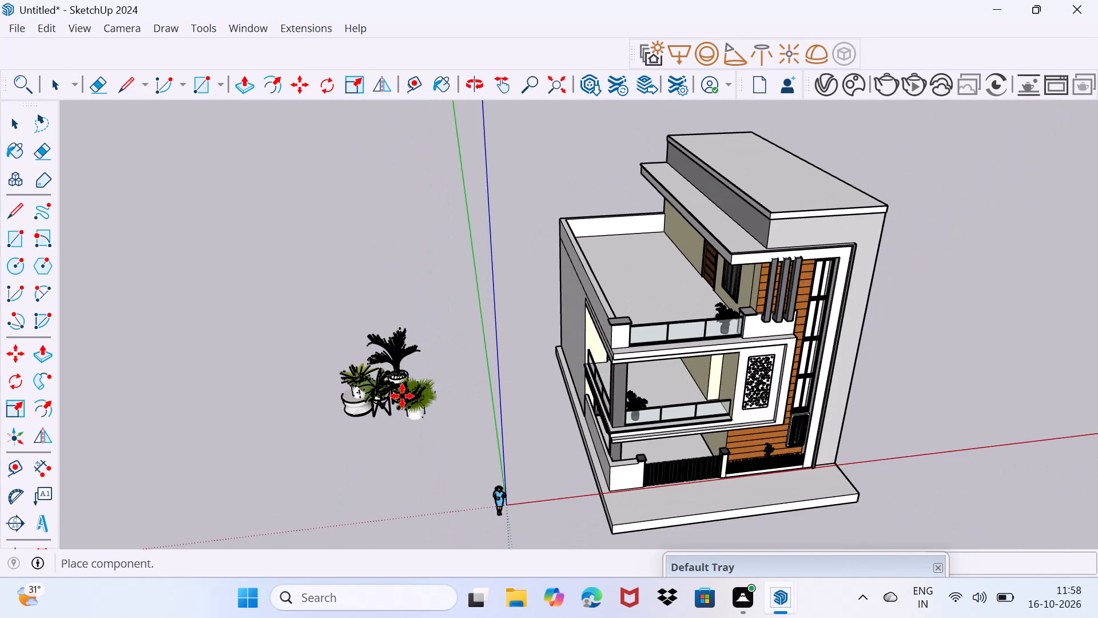
# Scale the PLANT-30 group down uniformly from its upper corner to suit the house.
pyautogui.moveTo(404, 427); pyautogui.dragTo(441, 323, button='middle')
pyautogui.scroll(8, 416, 445)
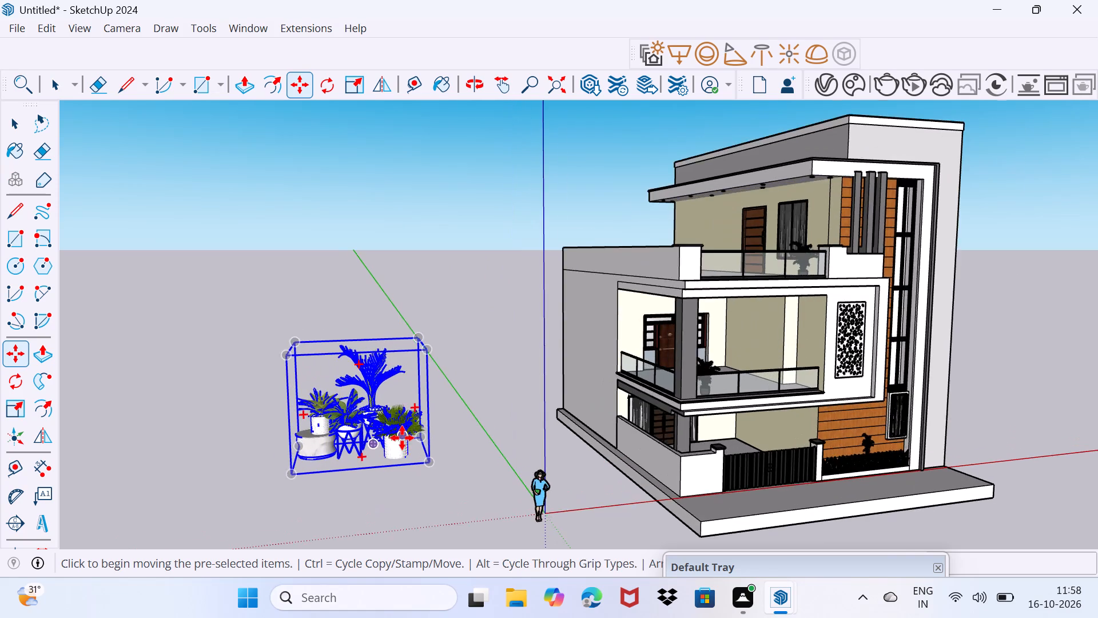
pyautogui.scroll(2, 402, 438)
pyautogui.press('s')
pyautogui.moveTo(240, 323); pyautogui.dragTo(245, 328)
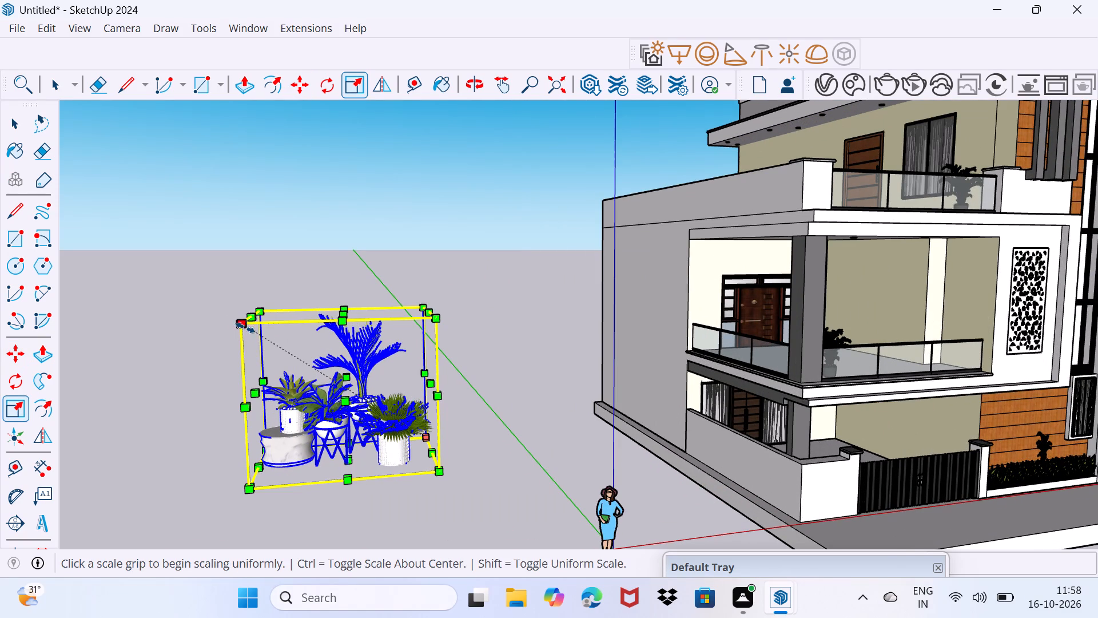
pyautogui.moveTo(245, 328); pyautogui.dragTo(307, 413)
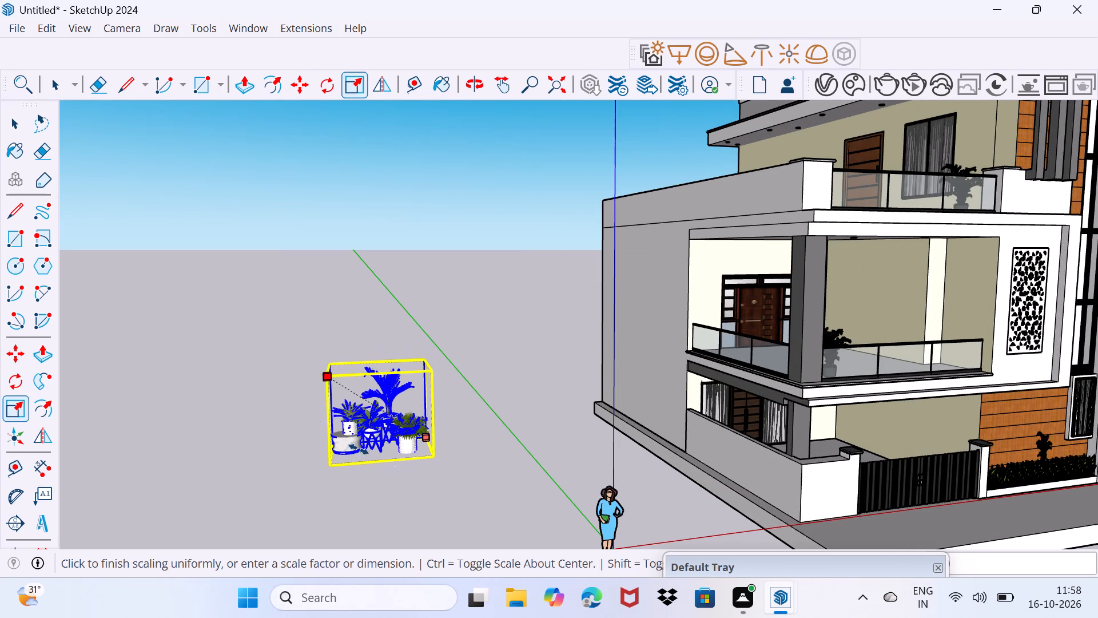
# Move the PLANT-30 group by its bottom corner from the ground onto the first-floor balcony behind the glass railing.
pyautogui.scroll(4, 403, 466)
pyautogui.moveTo(443, 465); pyautogui.dragTo(384, 446, button='middle')
pyautogui.scroll(3, 415, 460)
pyautogui.press('m')
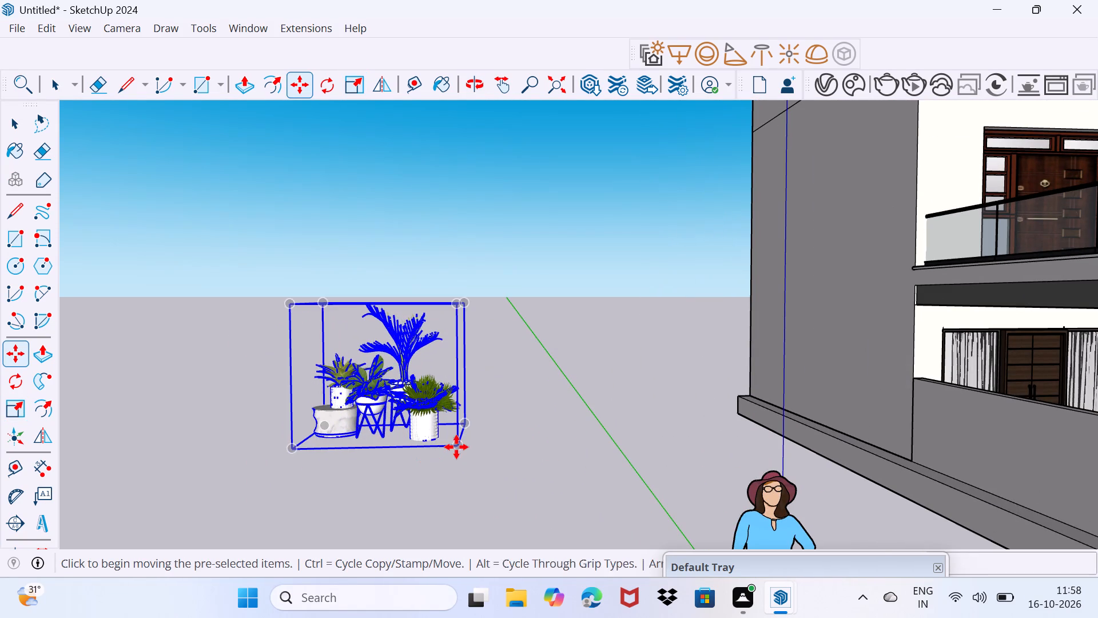
pyautogui.click(459, 446)
pyautogui.scroll(-8, 533, 453)
pyautogui.scroll(3, 834, 419)
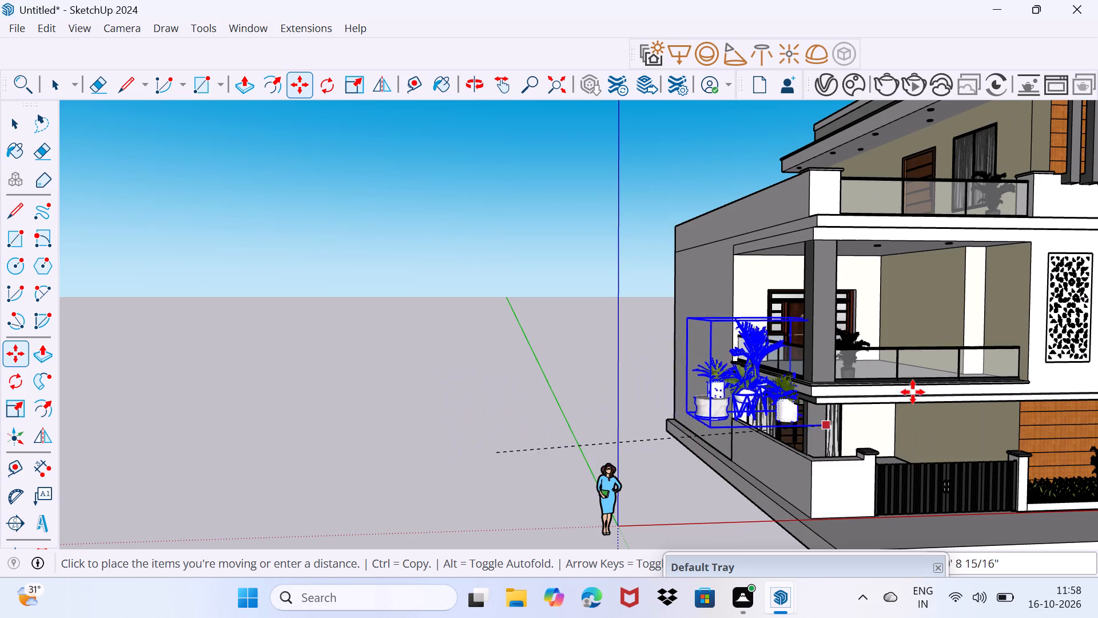
pyautogui.scroll(2, 913, 392)
pyautogui.moveTo(964, 308); pyautogui.dragTo(897, 406, button='middle')
pyautogui.scroll(4, 962, 399)
pyautogui.moveTo(960, 395); pyautogui.dragTo(928, 373, button='middle')
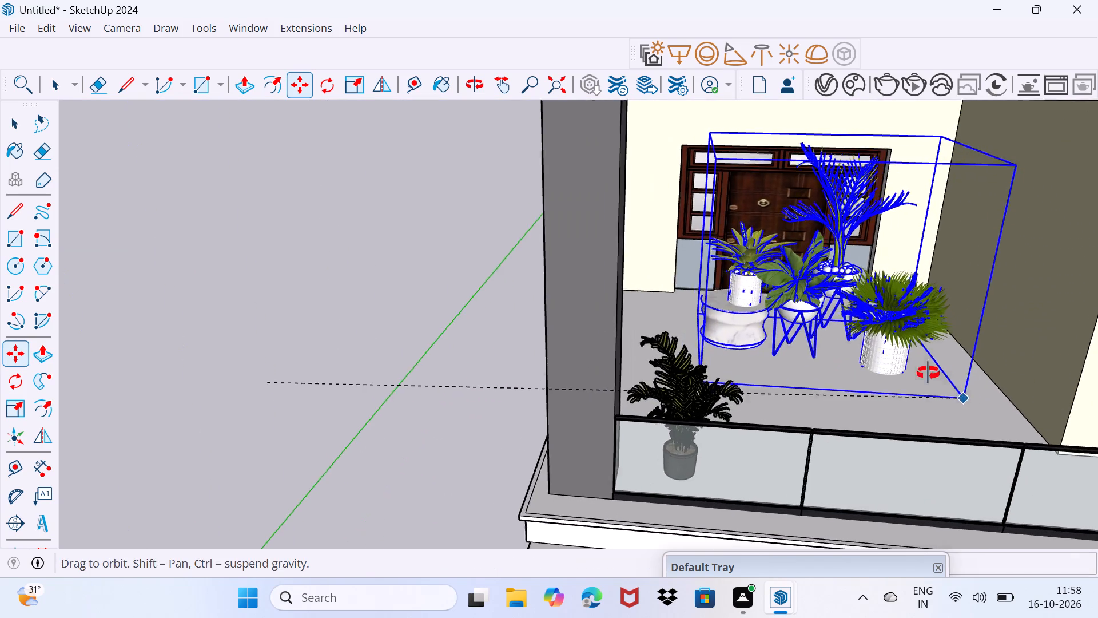
pyautogui.moveTo(928, 373); pyautogui.dragTo(898, 355, button='middle')
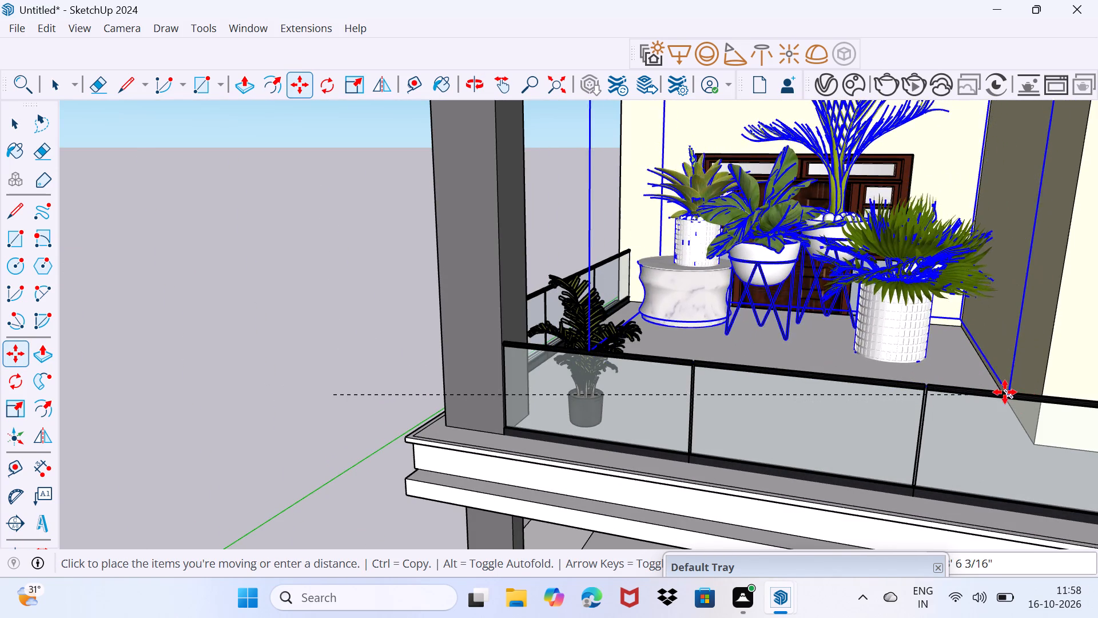
pyautogui.scroll(-3, 999, 392)
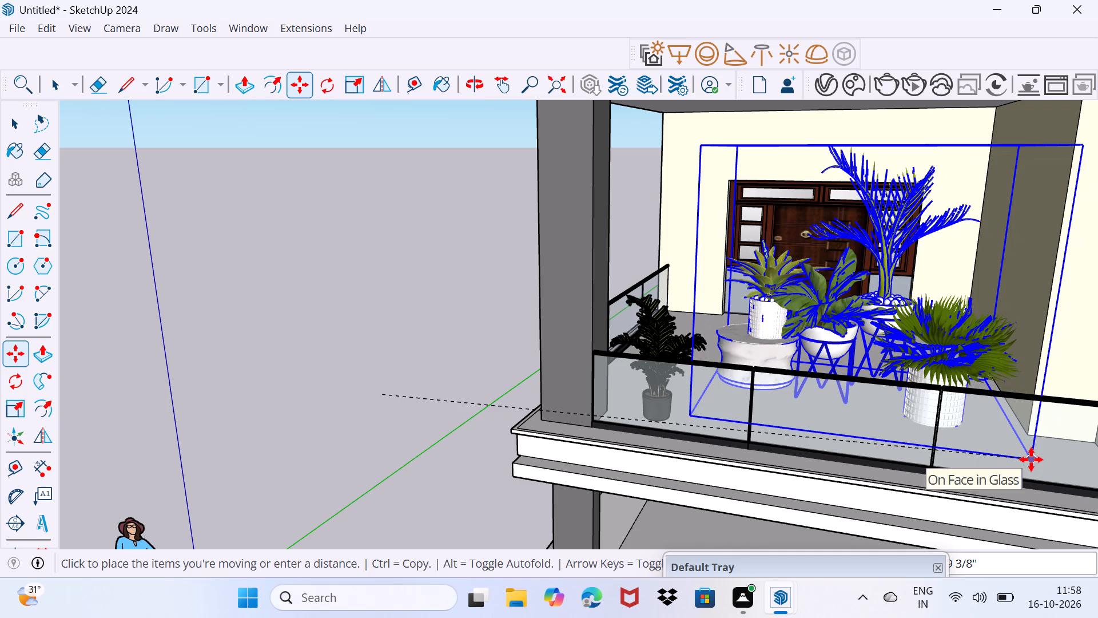
pyautogui.click(1031, 459)
# Move the PLANT-30 group so its back bottom corner sits on the balcony floor's edge at the wall.
pyautogui.moveTo(785, 344); pyautogui.dragTo(709, 343, button='middle')
pyautogui.moveTo(747, 350); pyautogui.dragTo(763, 380, button='middle')
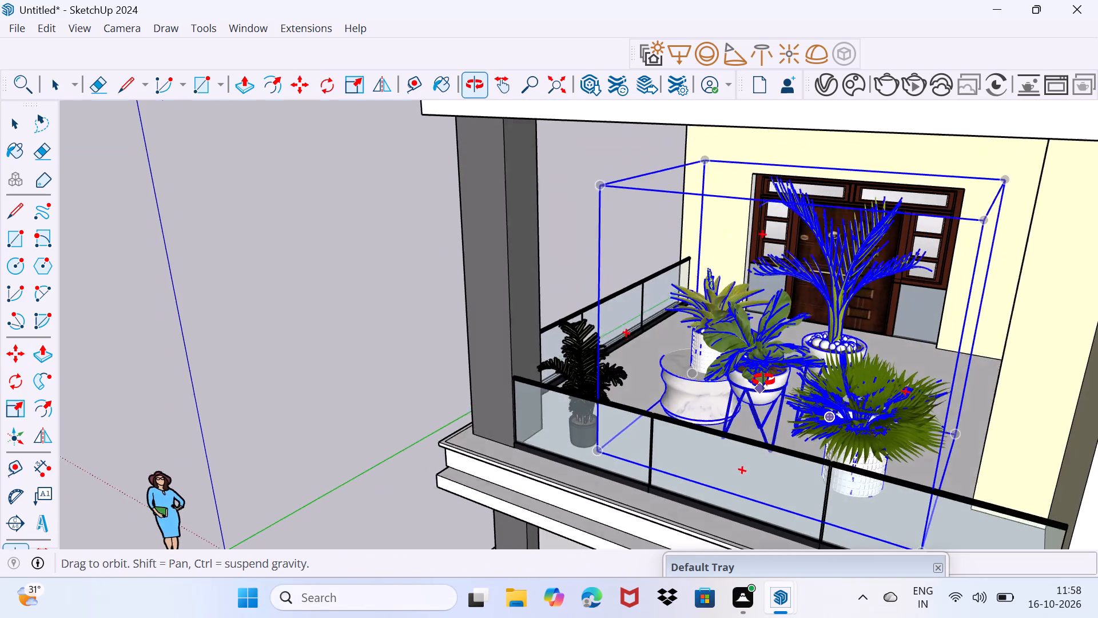
pyautogui.moveTo(763, 380); pyautogui.dragTo(1097, 393, button='middle')
pyautogui.moveTo(732, 333); pyautogui.dragTo(967, 374, button='middle')
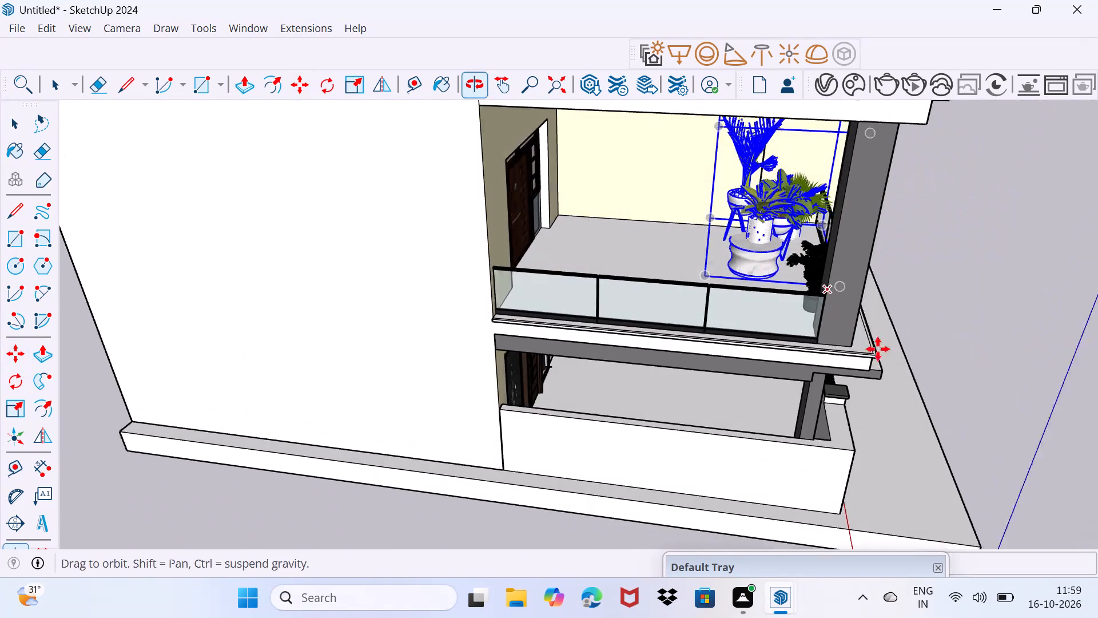
pyautogui.scroll(7, 596, 236)
pyautogui.moveTo(622, 263); pyautogui.dragTo(600, 326, button='middle')
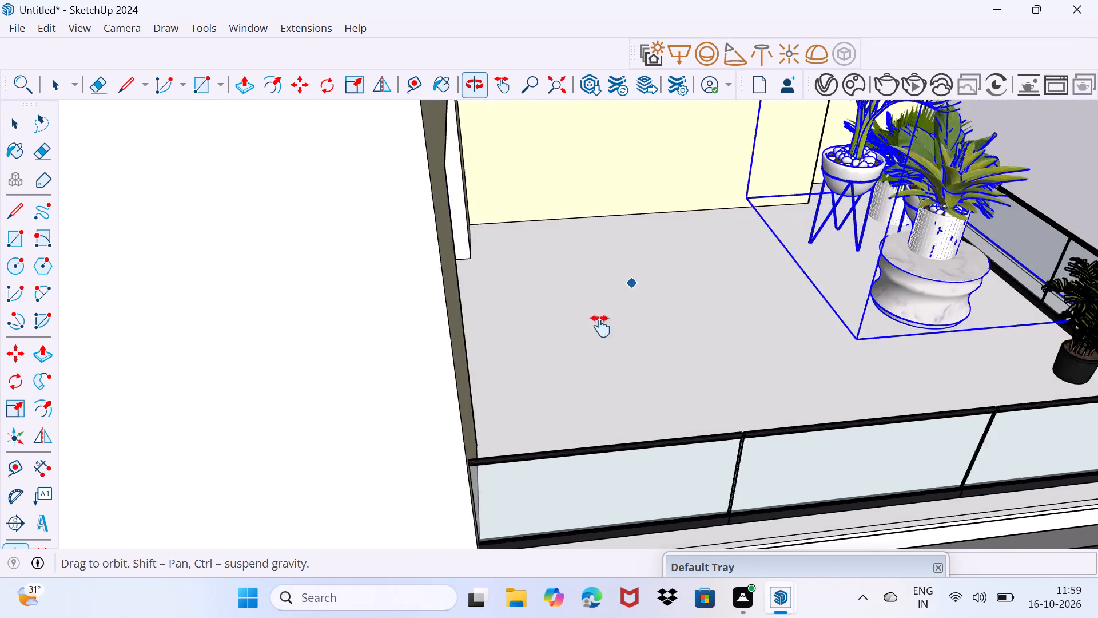
pyautogui.moveTo(600, 326); pyautogui.dragTo(581, 334, button='middle')
pyautogui.moveTo(619, 348); pyautogui.dragTo(662, 346, button='middle')
pyautogui.click(678, 213)
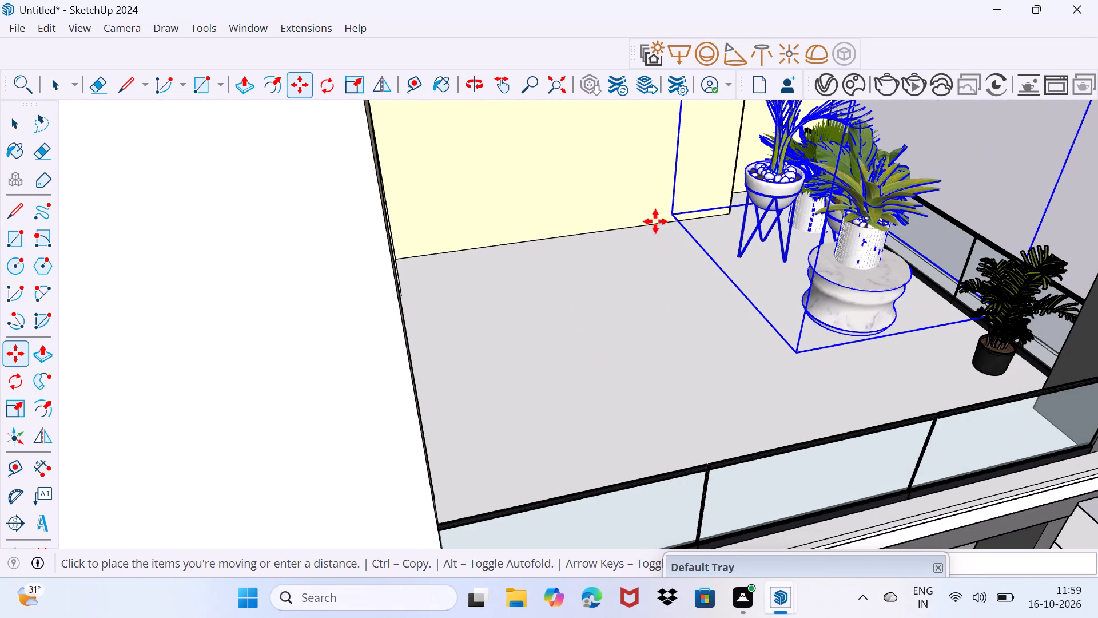
pyautogui.click(547, 236)
# Scale the PLANT-30 group on the balcony down further, uniformly about its opposite corner.
pyautogui.moveTo(689, 293); pyautogui.dragTo(368, 253, button='middle')
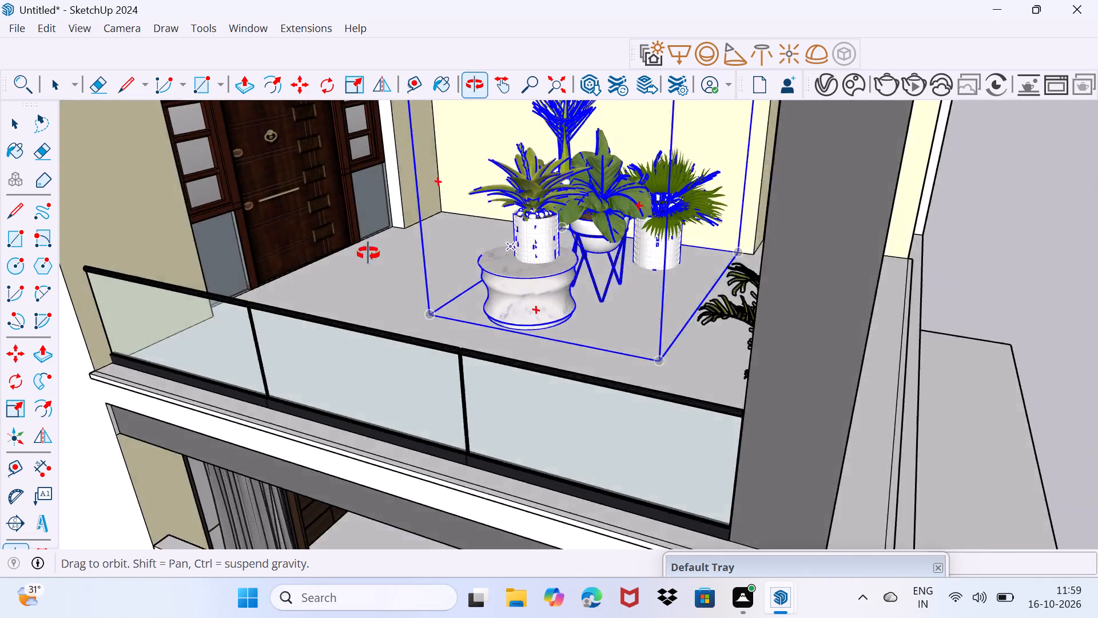
pyautogui.moveTo(368, 253); pyautogui.dragTo(221, 268, button='middle')
pyautogui.scroll(-5, 258, 223)
pyautogui.press('s')
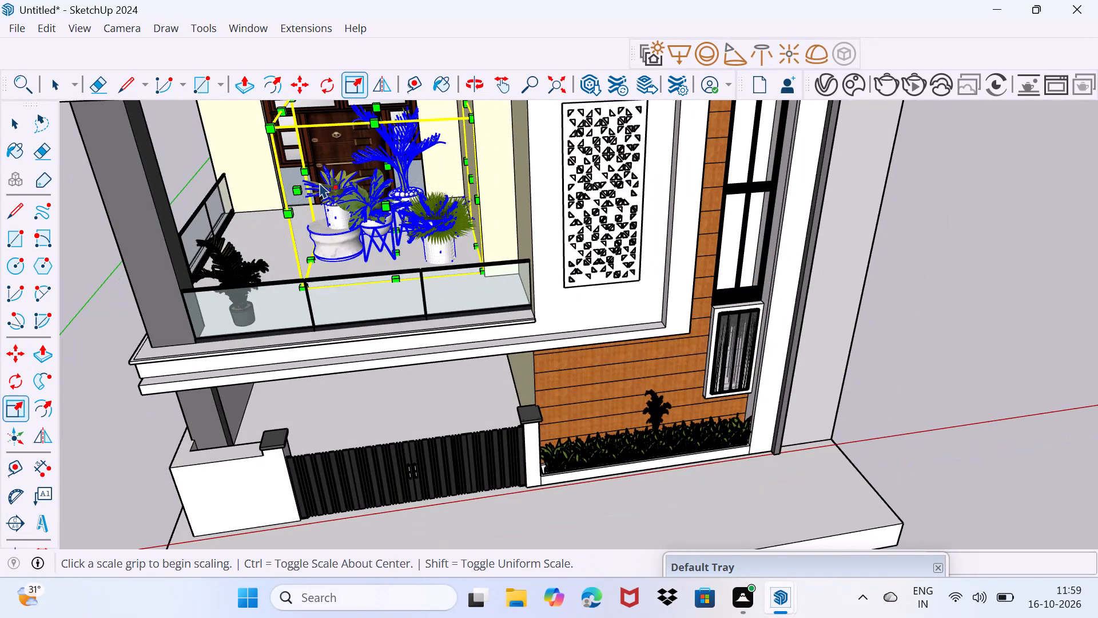
pyautogui.keyDown('shift'); pyautogui.moveTo(320, 183); pyautogui.dragTo(357, 247, button='middle'); pyautogui.keyUp('shift')
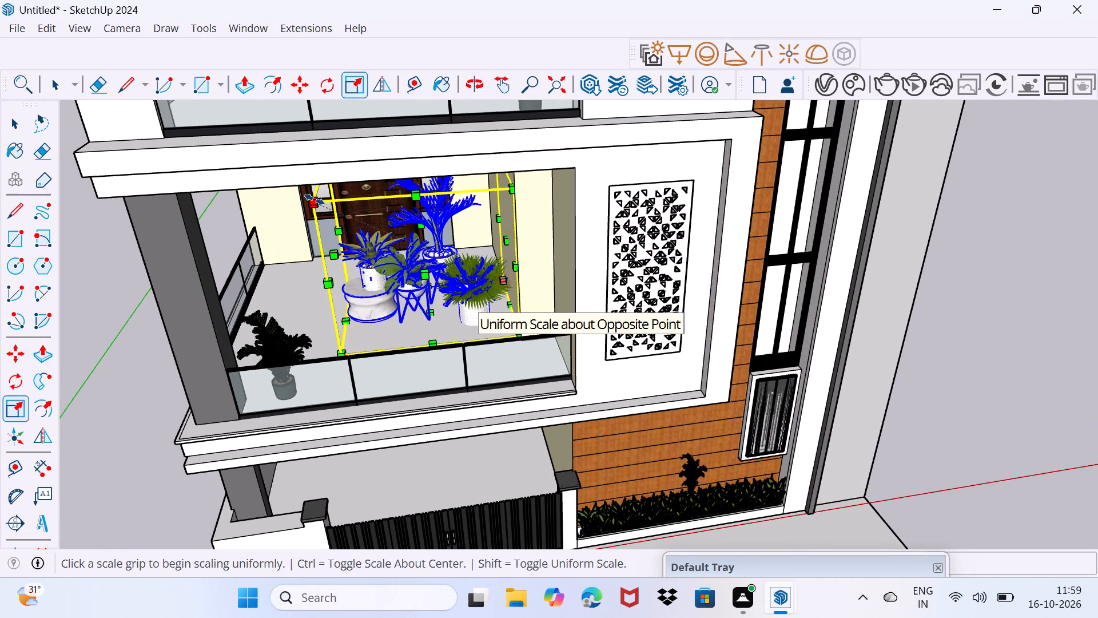
pyautogui.moveTo(315, 200); pyautogui.dragTo(403, 273)
# Move the PLANT-30 group across the balcony floor closer to the front glass railing and deselect it.
pyautogui.scroll(5, 433, 302)
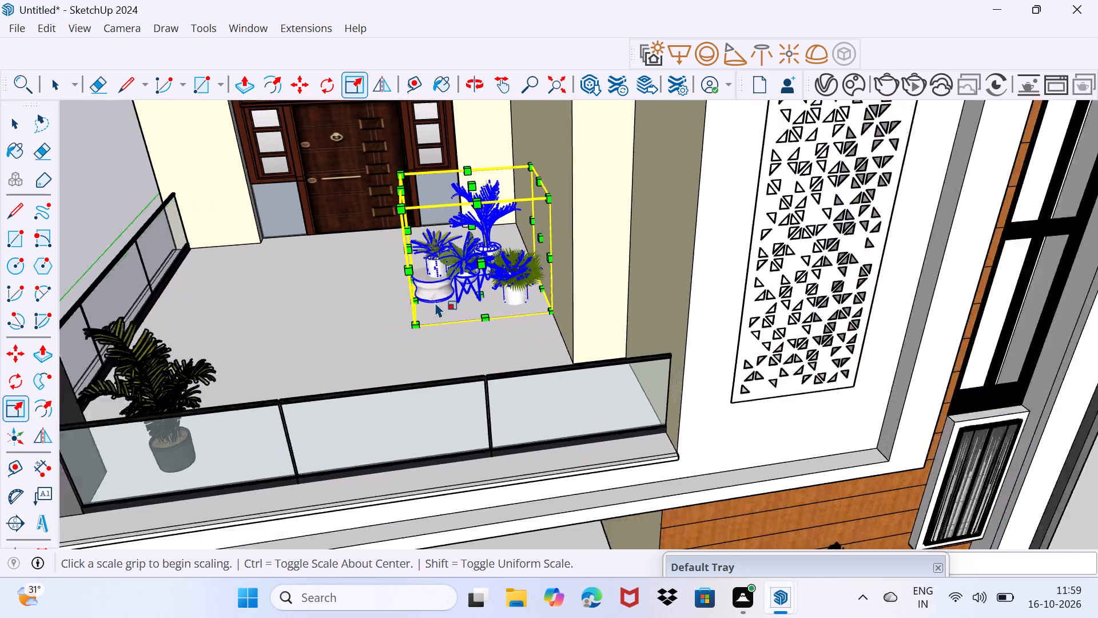
pyautogui.scroll(4, 429, 312)
pyautogui.moveTo(423, 330); pyautogui.dragTo(462, 309, button='middle')
pyautogui.press('m')
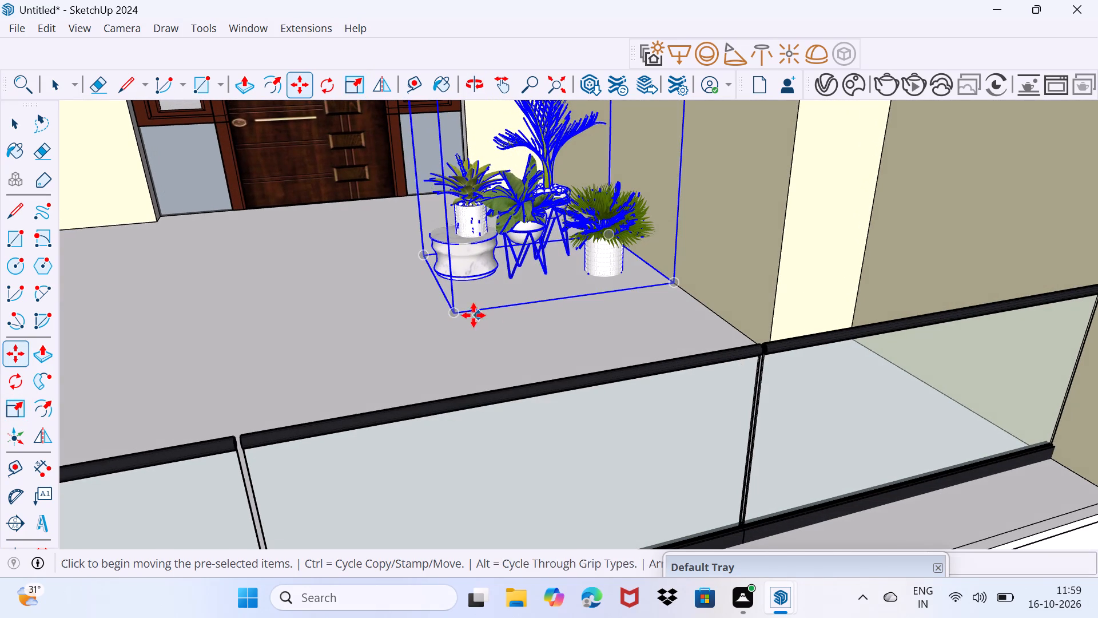
pyautogui.click(453, 313)
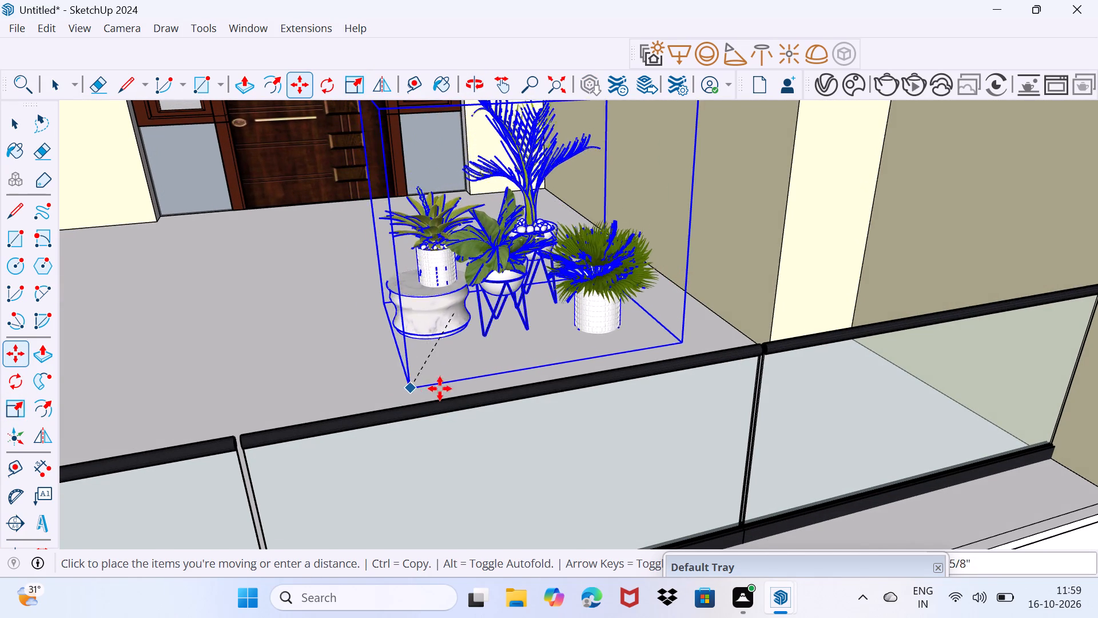
pyautogui.click(490, 377)
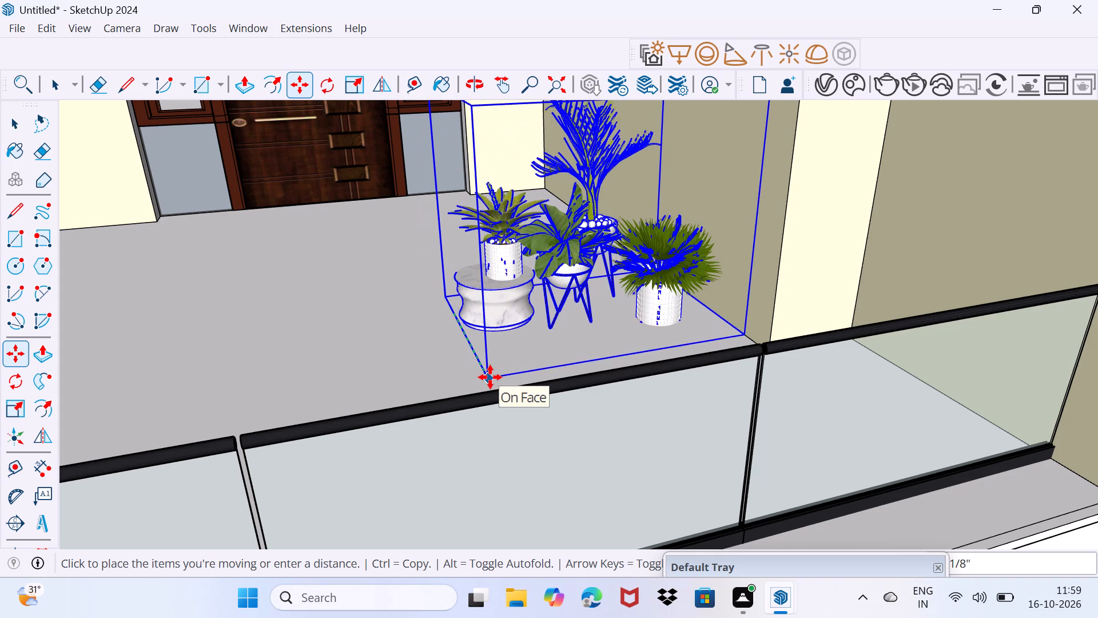
pyautogui.press('space')
pyautogui.moveTo(365, 336); pyautogui.dragTo(395, 290)
# Examine the balcony plant arrangement and the house exterior from the front and both sides.
pyautogui.scroll(-13, 389, 286)
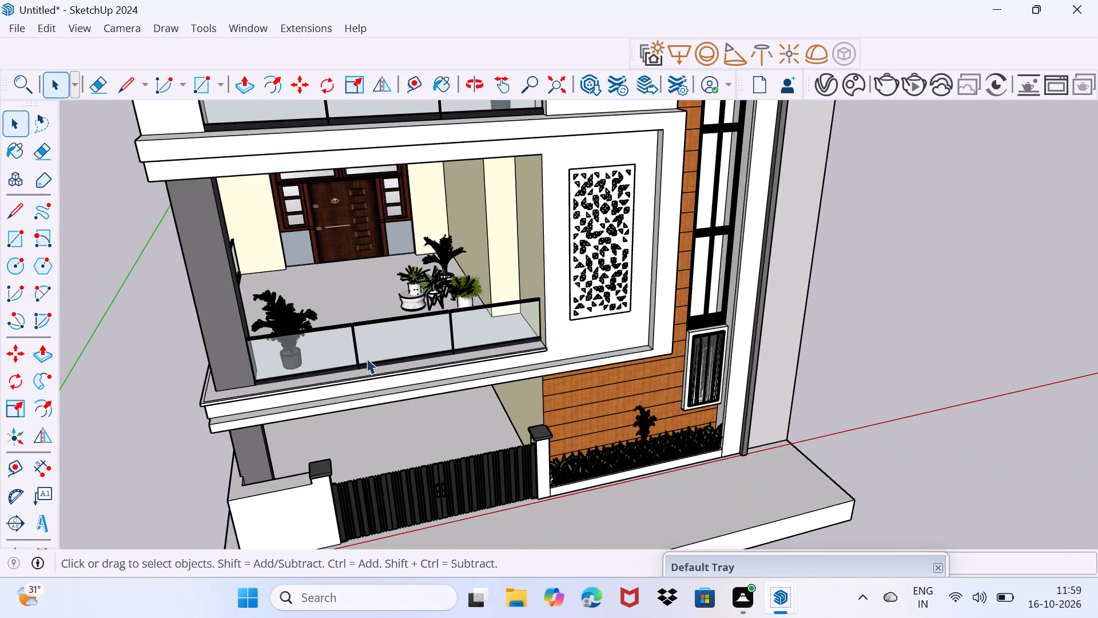
pyautogui.moveTo(372, 354); pyautogui.dragTo(372, 276, button='middle')
pyautogui.moveTo(378, 278); pyautogui.dragTo(418, 344, button='middle')
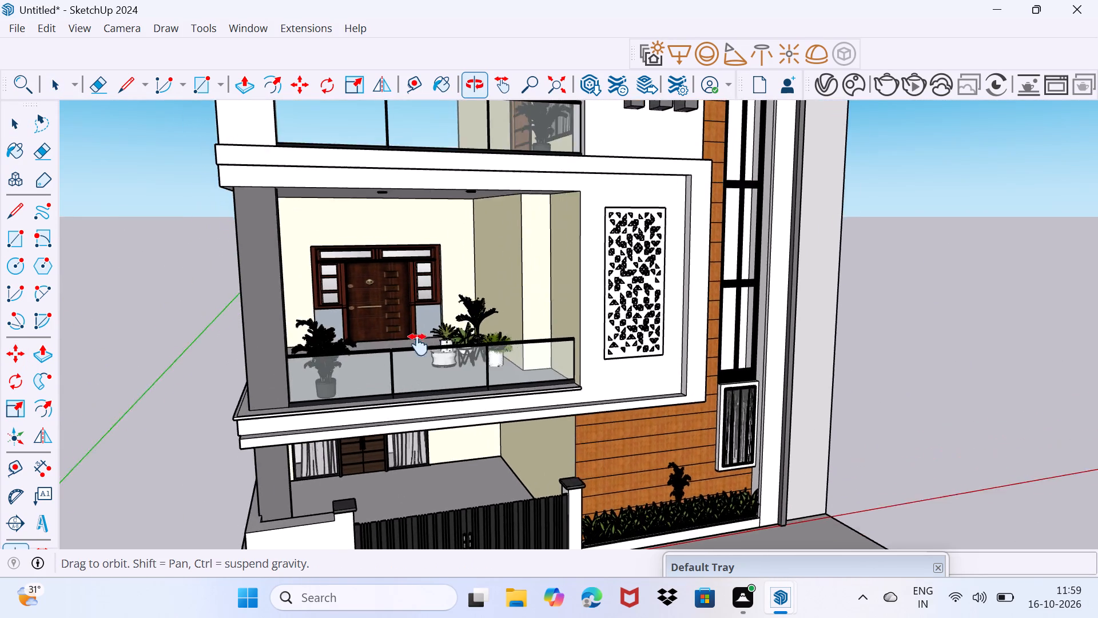
pyautogui.moveTo(418, 344); pyautogui.dragTo(470, 391, button='middle')
pyautogui.scroll(-4, 470, 394)
pyautogui.moveTo(531, 423); pyautogui.dragTo(459, 380, button='middle')
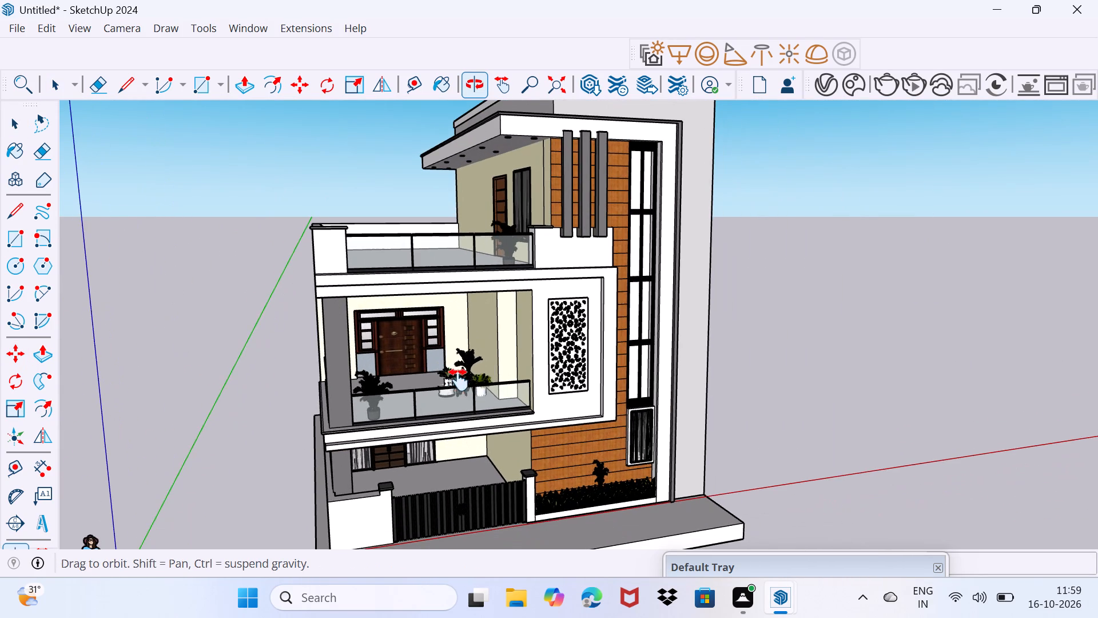
pyautogui.moveTo(459, 380); pyautogui.dragTo(657, 366, button='middle')
pyautogui.moveTo(690, 402); pyautogui.dragTo(547, 374, button='middle')
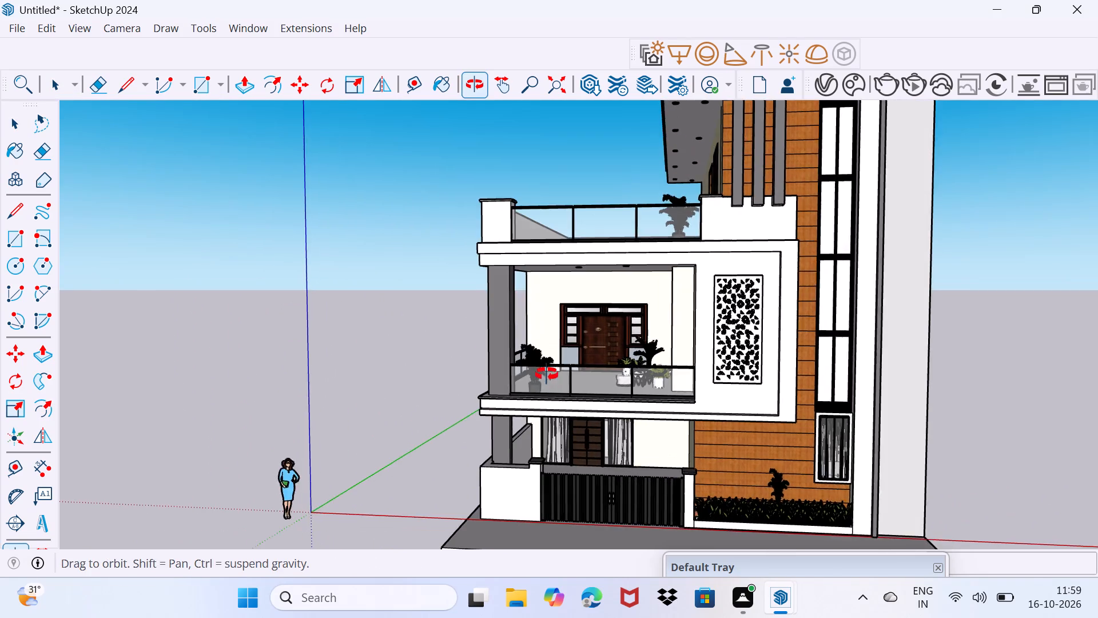
pyautogui.moveTo(547, 374); pyautogui.dragTo(546, 374, button='middle')
pyautogui.scroll(2, 571, 410)
pyautogui.keyDown('shift'); pyautogui.moveTo(596, 410); pyautogui.dragTo(678, 338, button='middle'); pyautogui.keyUp('shift')
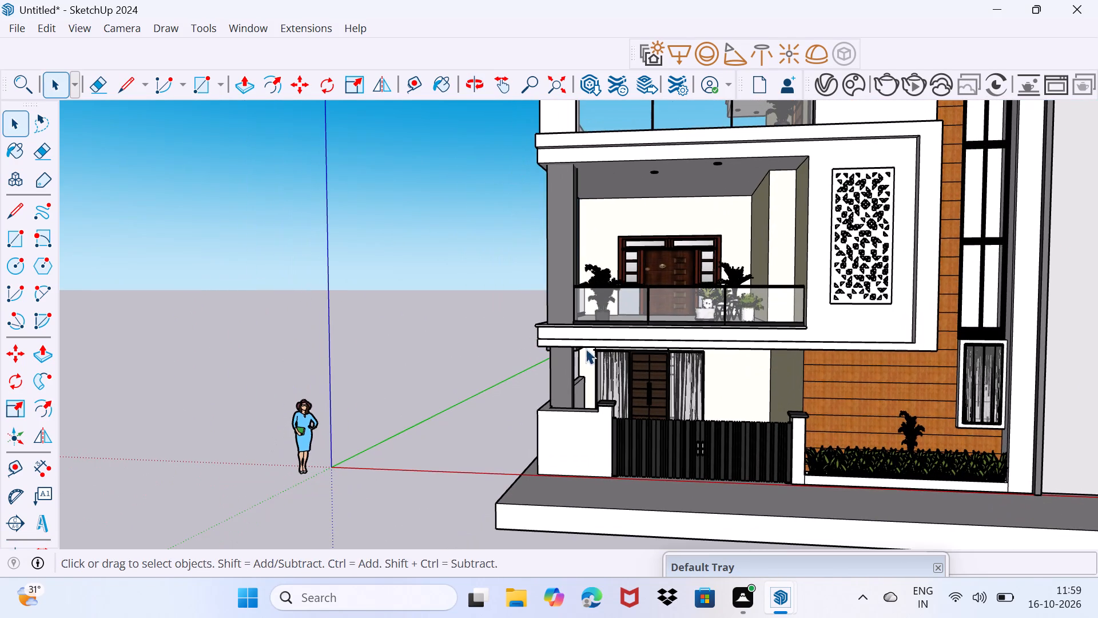
pyautogui.moveTo(595, 364); pyautogui.dragTo(559, 347, button='middle')
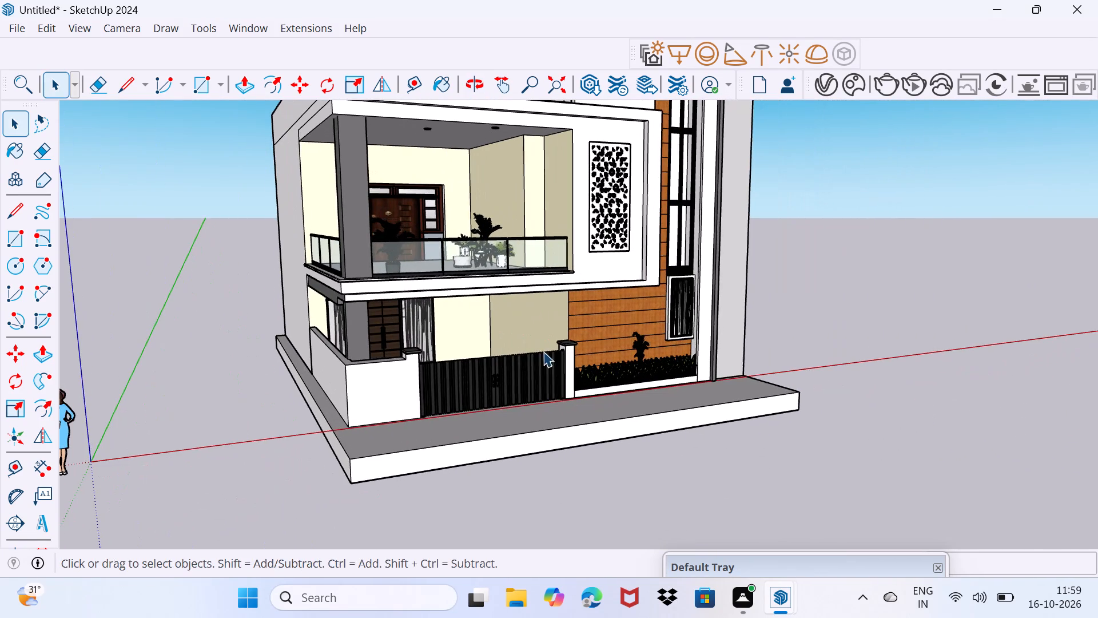
pyautogui.moveTo(483, 386); pyautogui.dragTo(121, 415, button='middle')
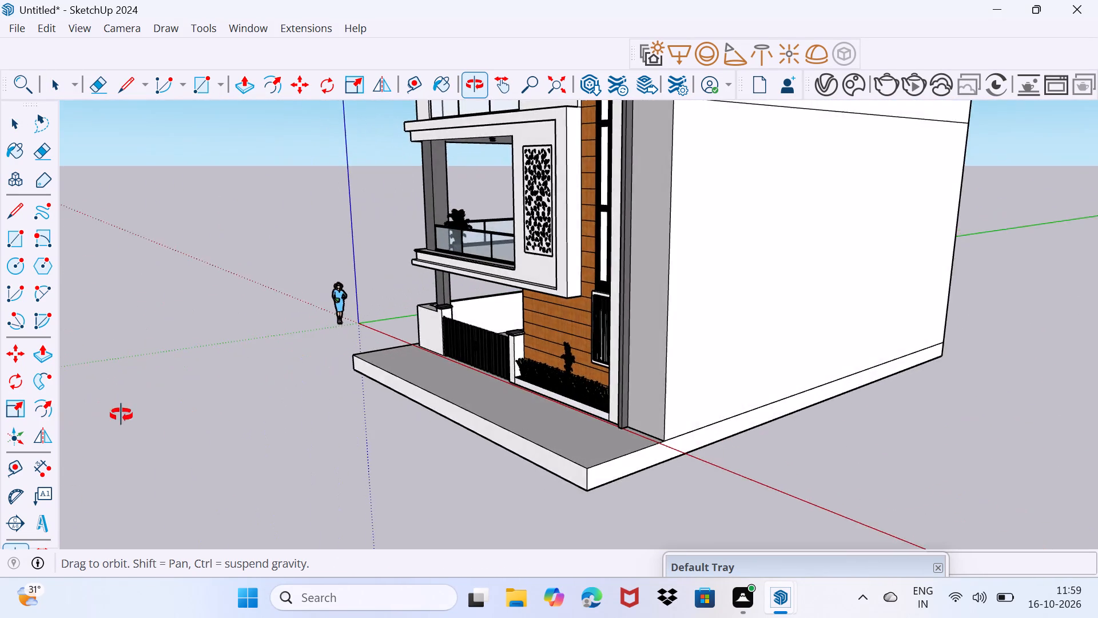
pyautogui.moveTo(121, 415); pyautogui.dragTo(526, 411, button='middle')
# Push/Pull the front face of the base slab outward to form a long paved area in front of the gate.
pyautogui.scroll(2, 542, 401)
pyautogui.scroll(1, 642, 347)
pyautogui.keyDown('shift'); pyautogui.moveTo(628, 369); pyautogui.dragTo(615, 393, button='middle'); pyautogui.keyUp('shift')
pyautogui.moveTo(607, 447); pyautogui.dragTo(512, 332, button='middle')
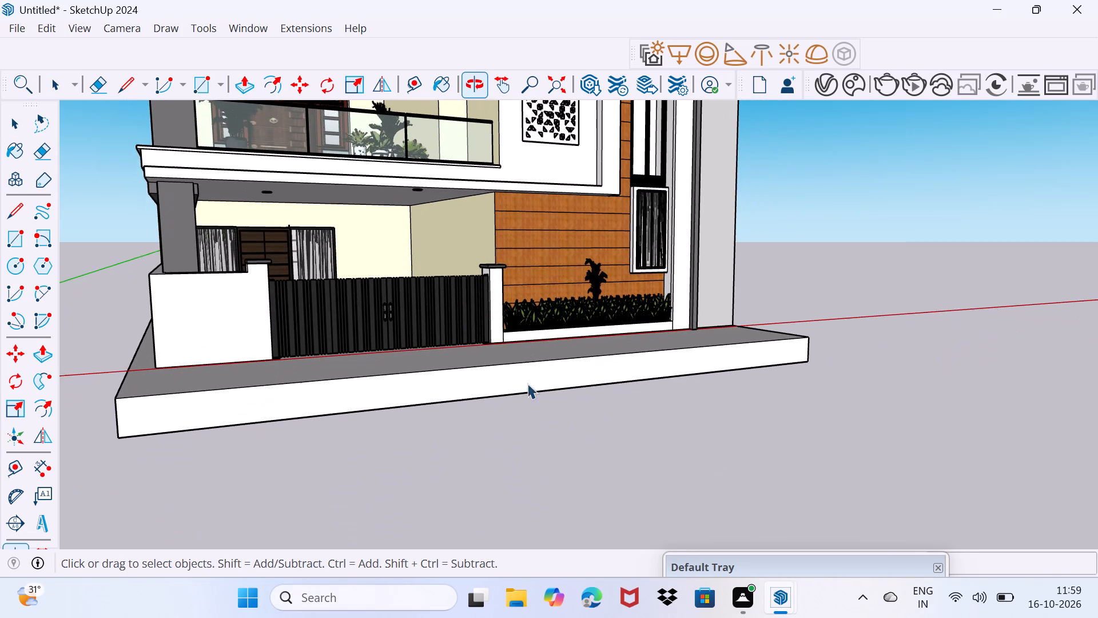
pyautogui.click(520, 382)
pyautogui.press('p')
pyautogui.click(520, 382)
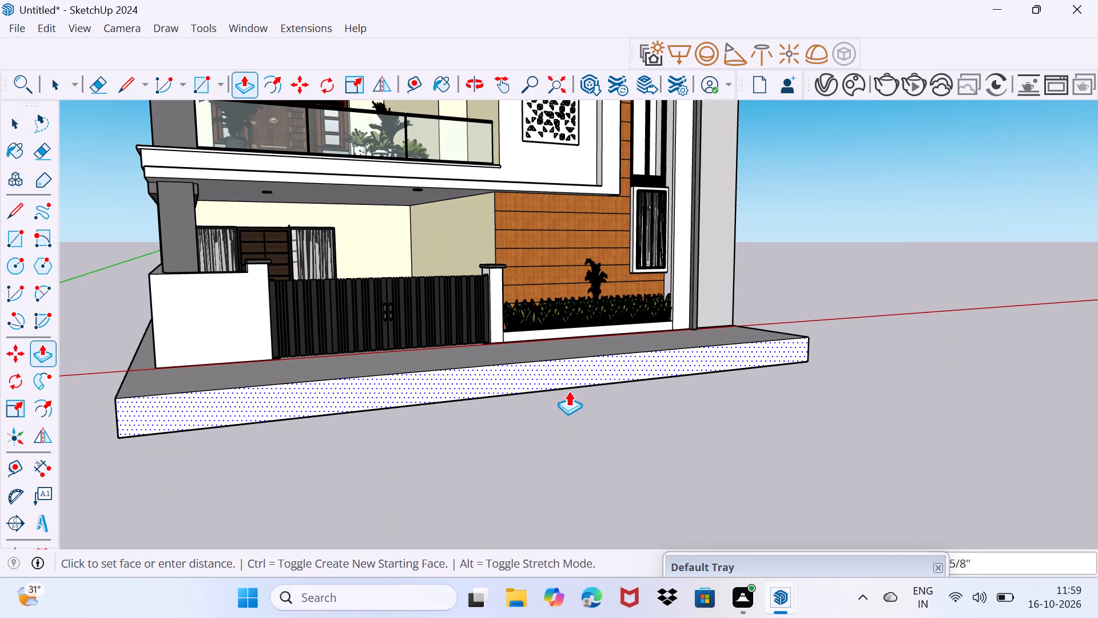
pyautogui.scroll(-14, 689, 413)
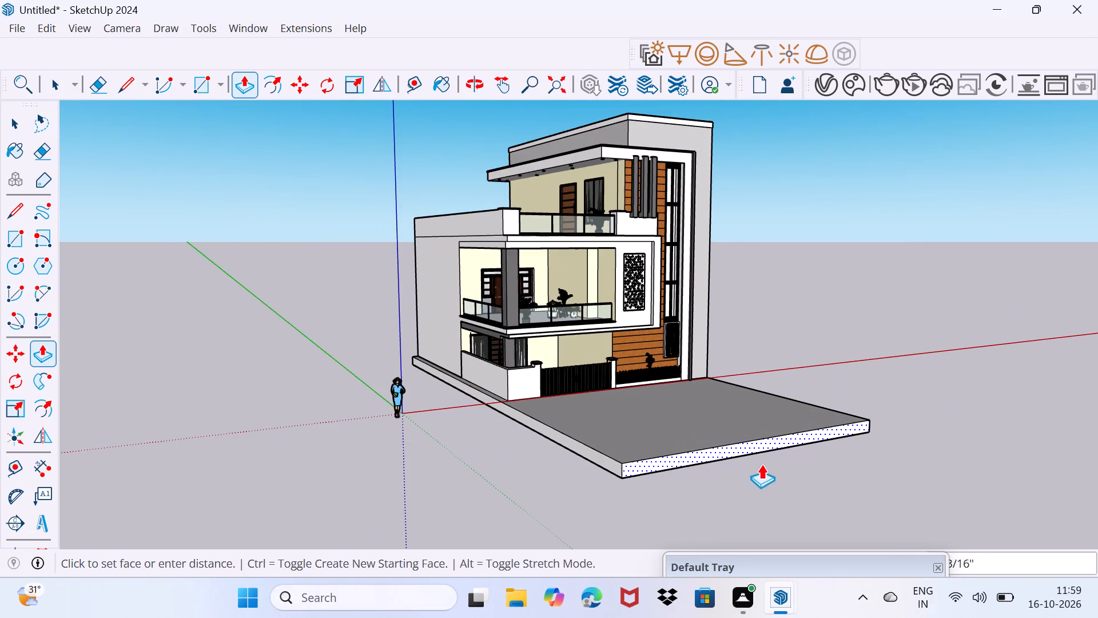
pyautogui.scroll(-4, 758, 460)
pyautogui.click(909, 502)
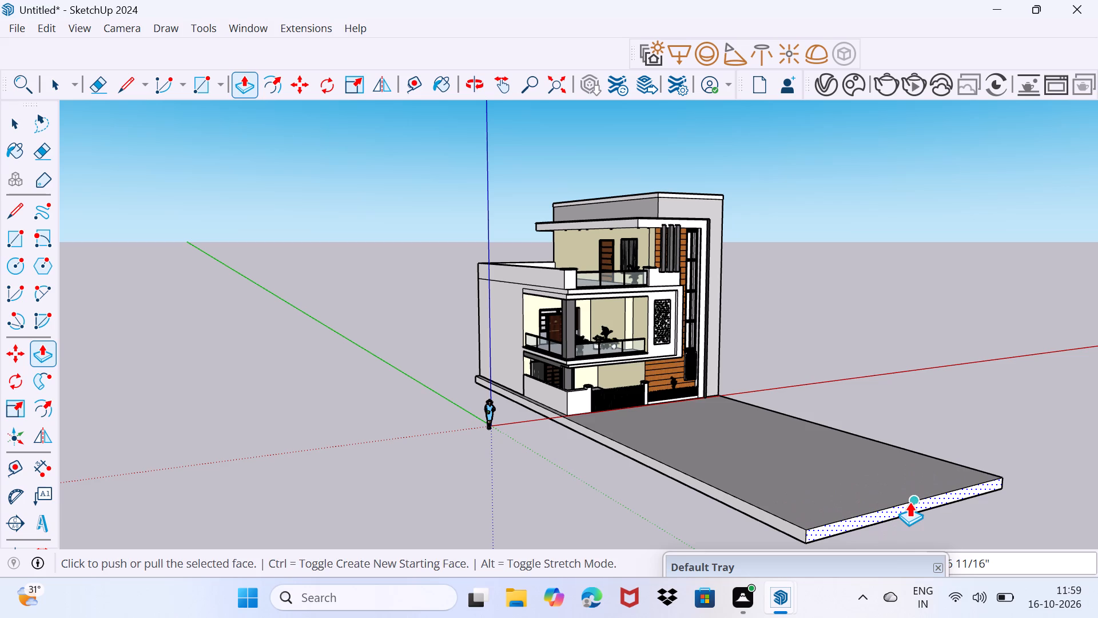
pyautogui.press('space')
# Push/Pull the base slab's left side face outward to form a wide ground area beside the house.
pyautogui.moveTo(788, 536); pyautogui.dragTo(798, 505)
pyautogui.click(791, 531)
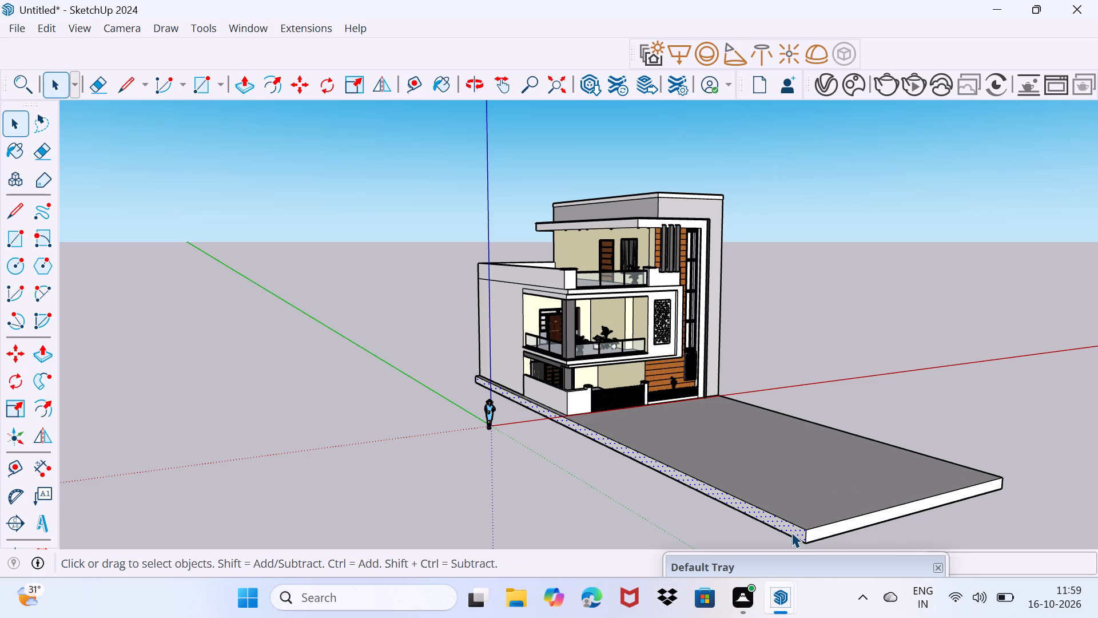
pyautogui.press('p')
pyautogui.click(791, 532)
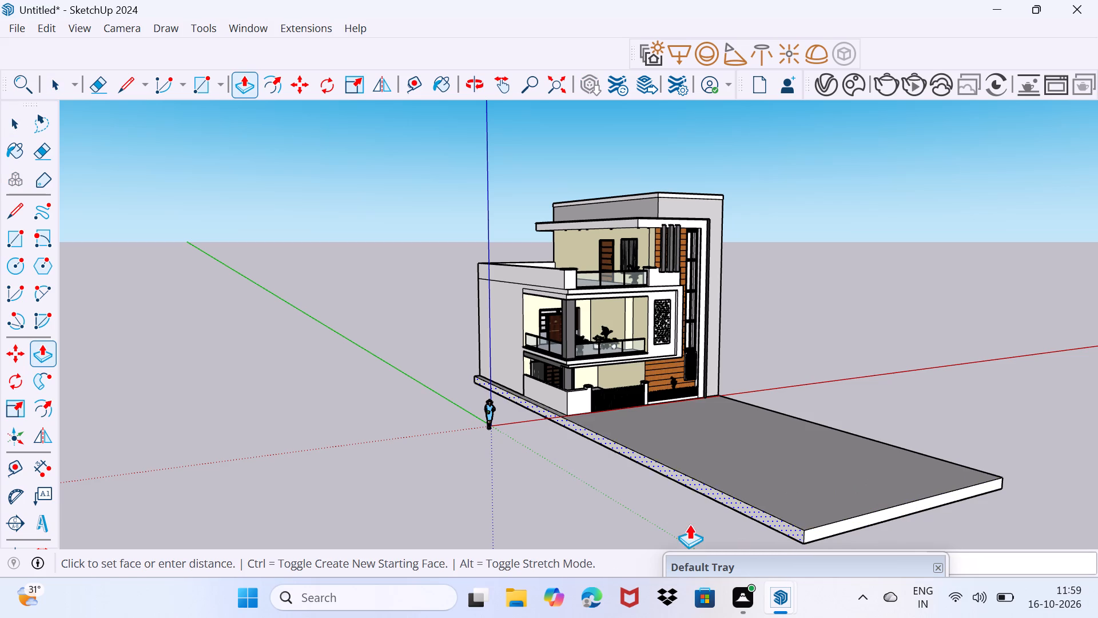
pyautogui.click(388, 504)
pyautogui.press('space')
pyautogui.moveTo(433, 485); pyautogui.dragTo(465, 437)
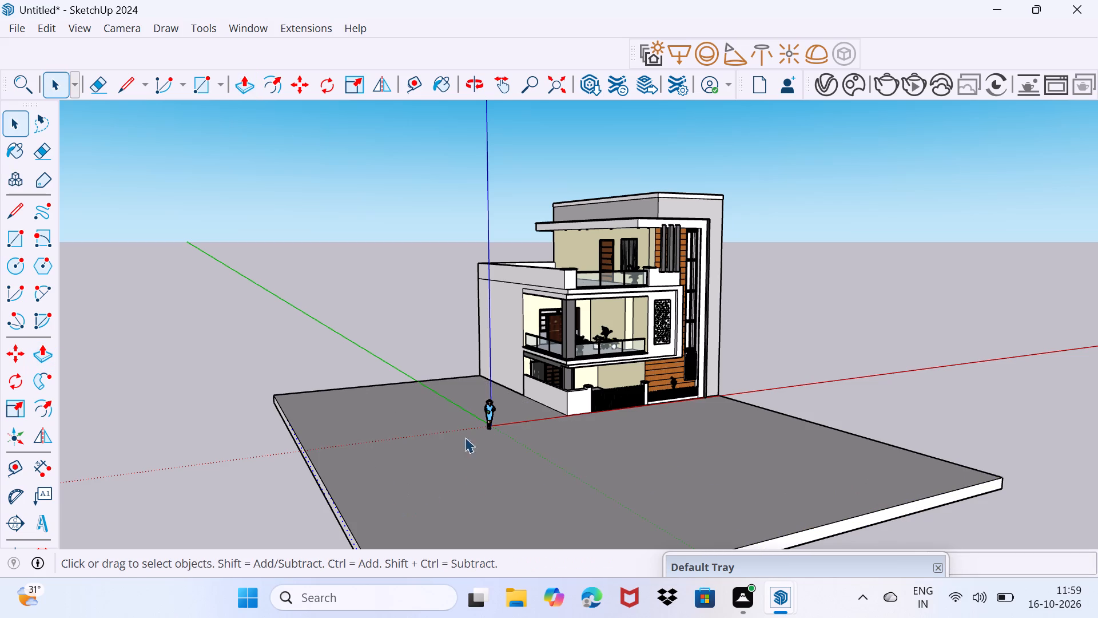
pyautogui.moveTo(465, 437); pyautogui.dragTo(470, 419)
# Push/Pull the base slab's opposite, right side face outward to widen the ground beyond the tall side wall.
pyautogui.scroll(3, 625, 471)
pyautogui.moveTo(662, 455); pyautogui.dragTo(201, 446, button='middle')
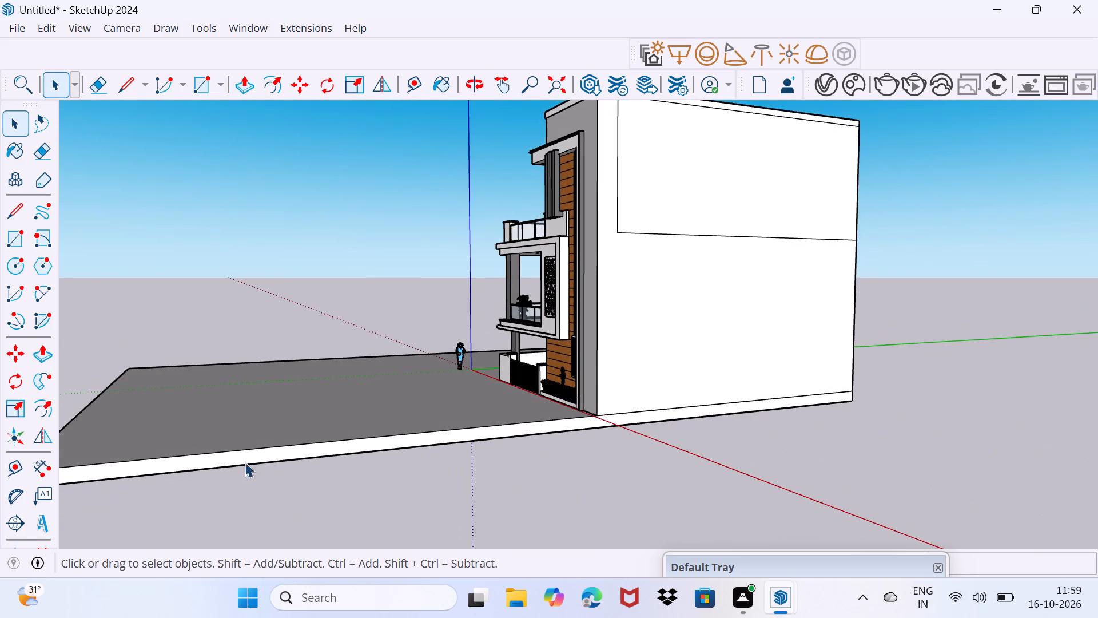
pyautogui.scroll(4, 279, 484)
pyautogui.click(290, 442)
pyautogui.press('p')
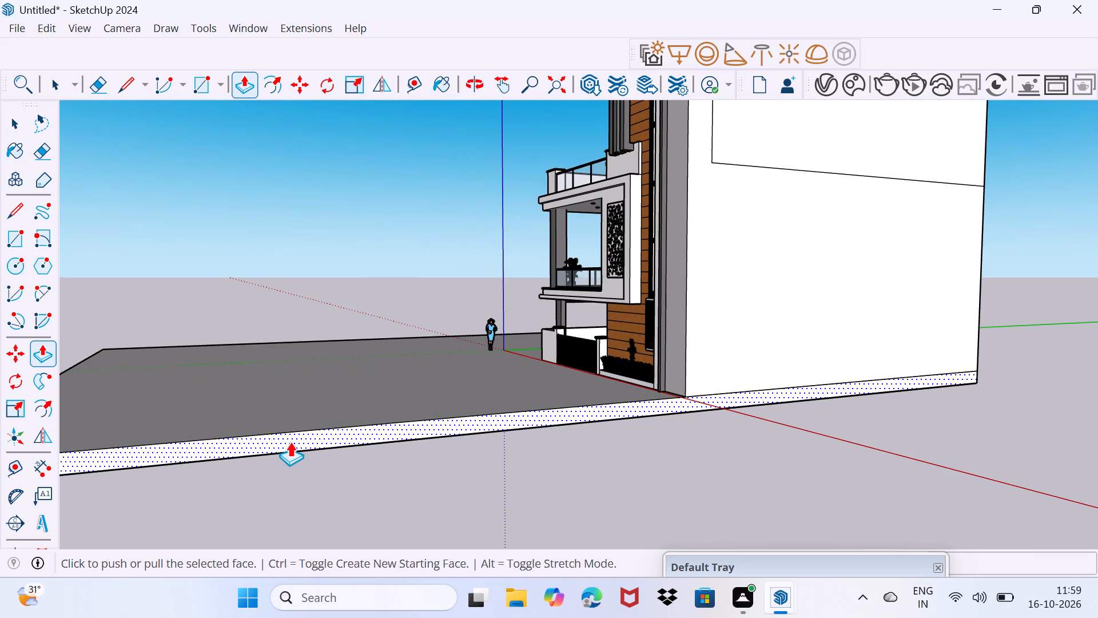
pyautogui.click(290, 442)
pyautogui.moveTo(349, 427); pyautogui.dragTo(467, 474)
pyautogui.scroll(-3, 467, 469)
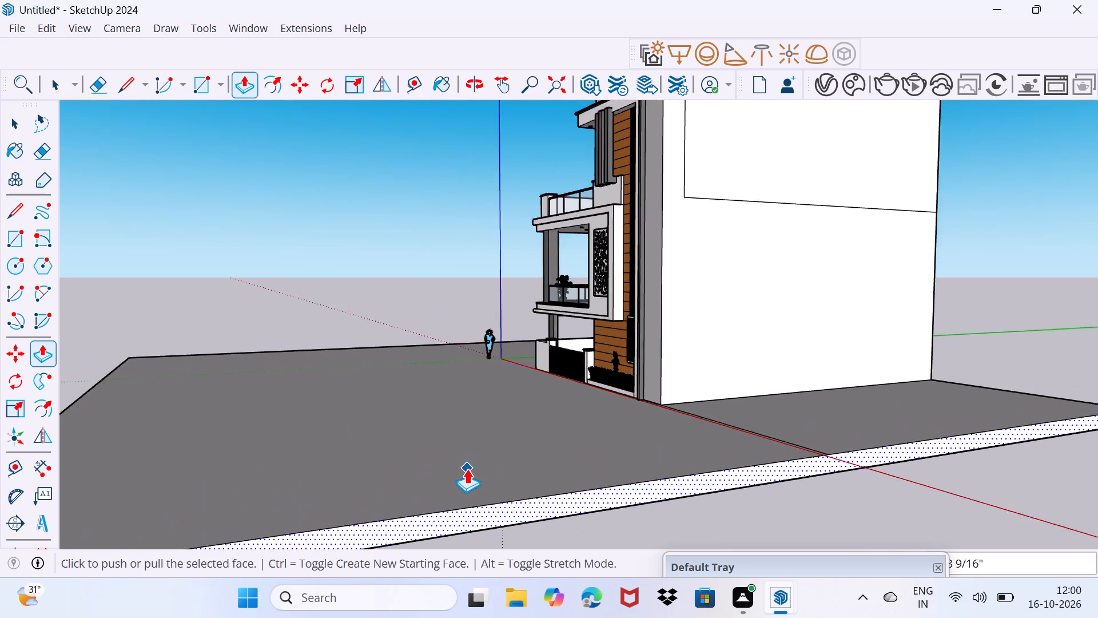
pyautogui.scroll(-2, 467, 469)
pyautogui.moveTo(483, 484); pyautogui.dragTo(520, 516)
pyautogui.press('space')
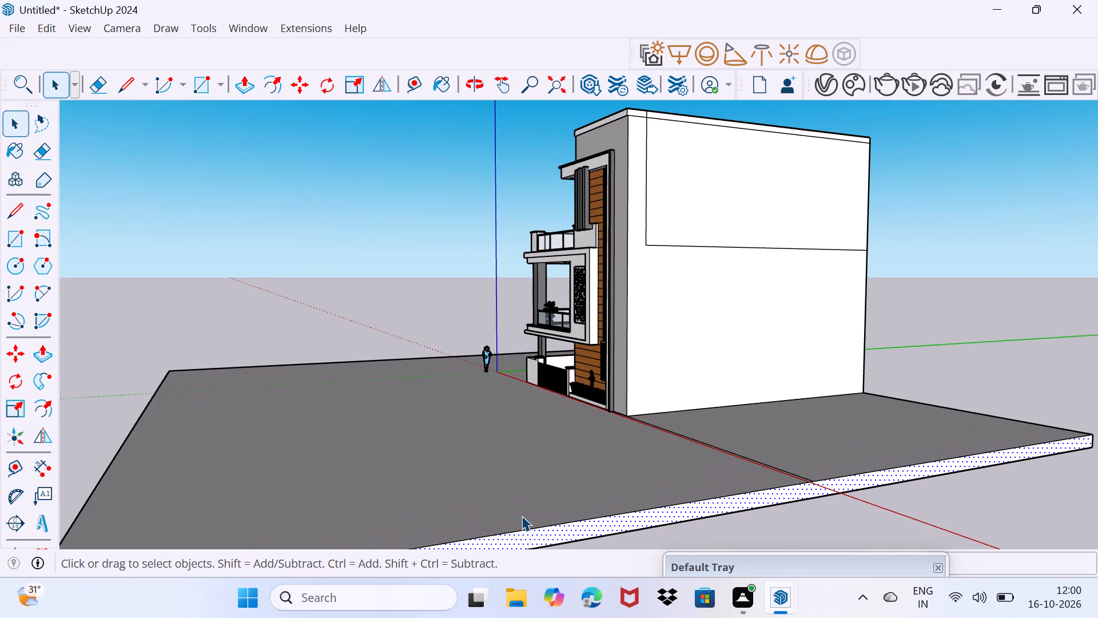
pyautogui.moveTo(528, 508); pyautogui.dragTo(578, 431)
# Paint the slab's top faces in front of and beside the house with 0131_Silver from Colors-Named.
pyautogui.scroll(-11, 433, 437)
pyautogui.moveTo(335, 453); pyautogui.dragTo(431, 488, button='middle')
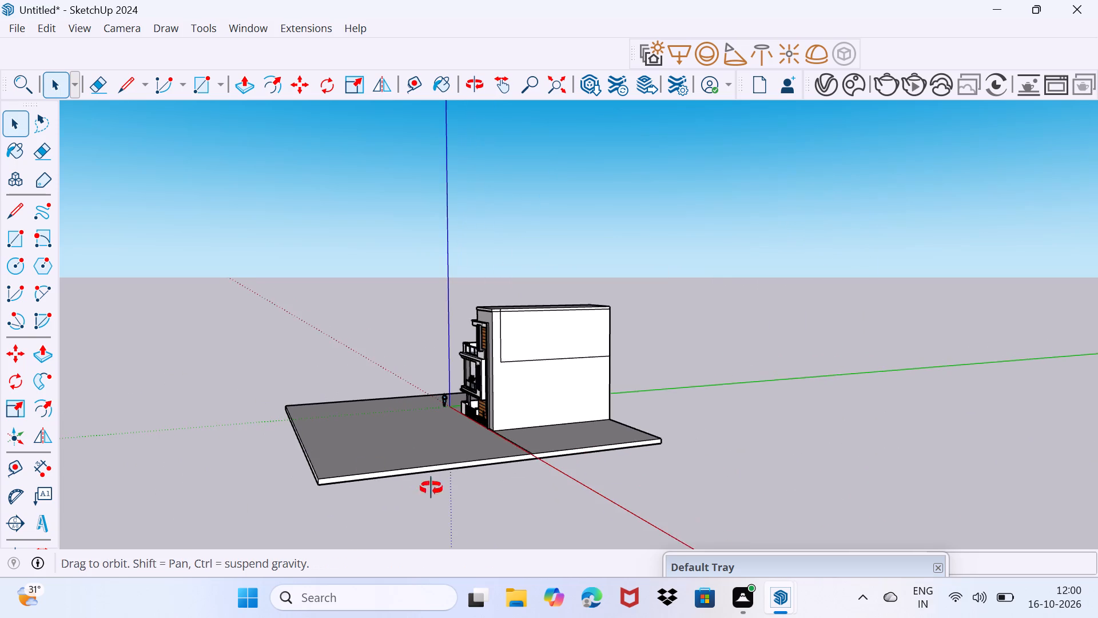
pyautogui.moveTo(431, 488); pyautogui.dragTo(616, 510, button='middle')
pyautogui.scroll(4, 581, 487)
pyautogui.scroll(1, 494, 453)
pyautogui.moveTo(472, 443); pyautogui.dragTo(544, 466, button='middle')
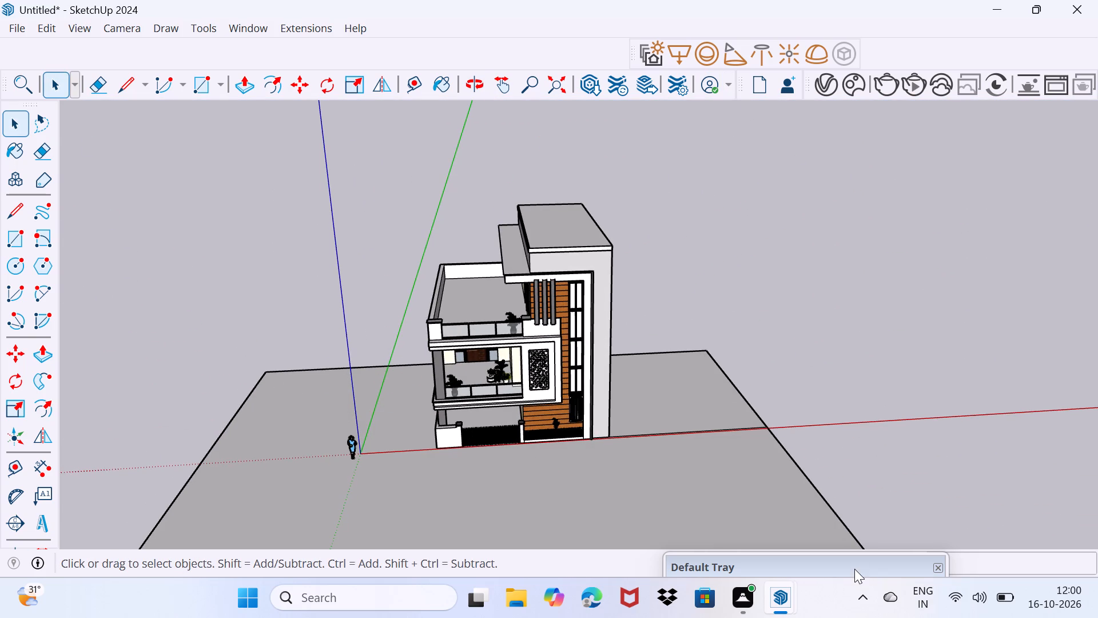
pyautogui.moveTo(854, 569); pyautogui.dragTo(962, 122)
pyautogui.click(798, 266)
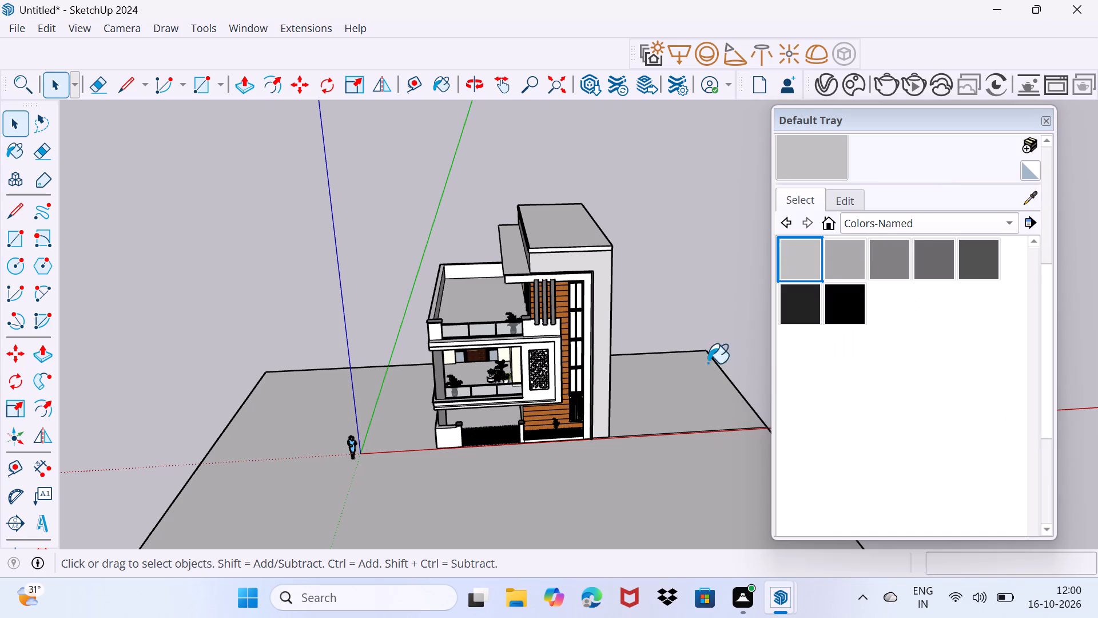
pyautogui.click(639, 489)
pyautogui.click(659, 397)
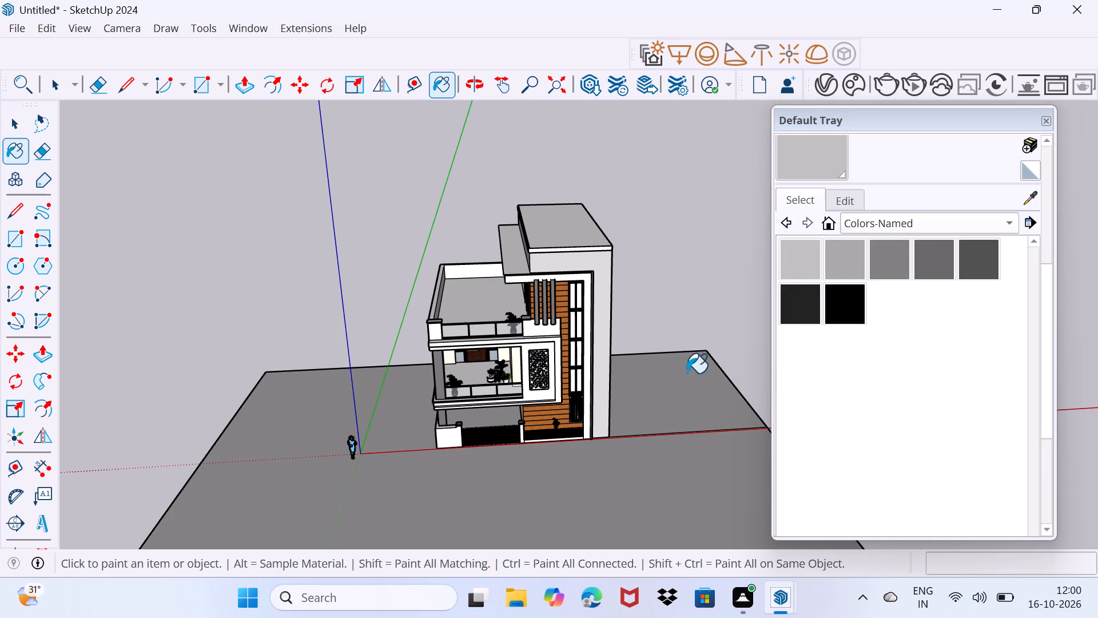
# Create a new material using the grass image download (4) from the Downloads folder as its texture.
pyautogui.scroll(3, 841, 228)
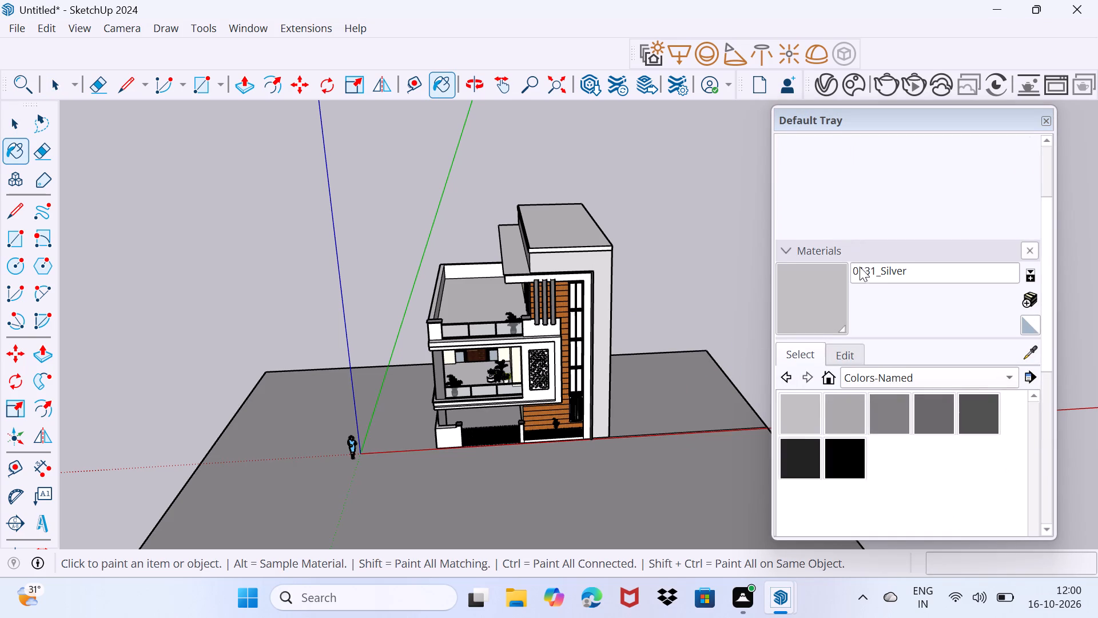
pyautogui.scroll(-1, 862, 280)
pyautogui.click(1040, 247)
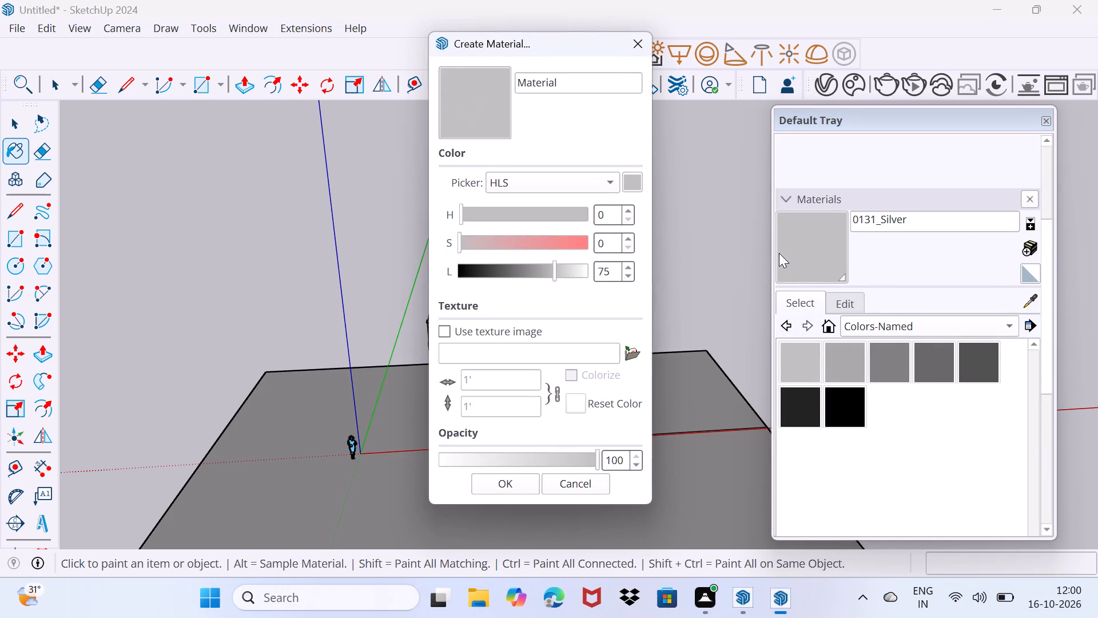
pyautogui.click(638, 359)
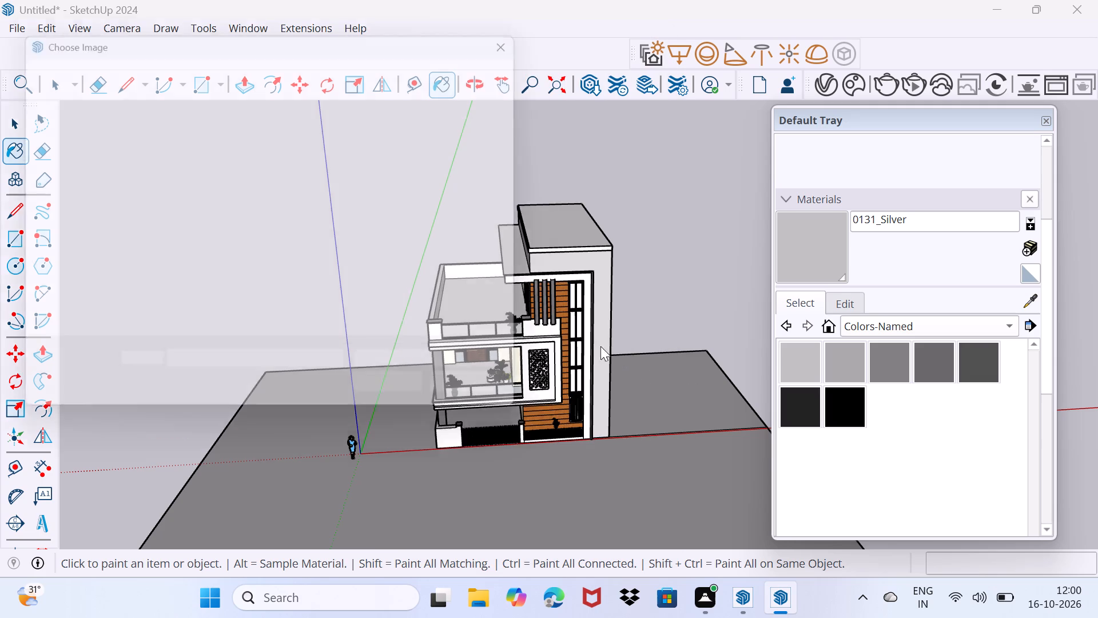
pyautogui.scroll(-11, 351, 233)
pyautogui.click(96, 215)
pyautogui.scroll(-2, 338, 248)
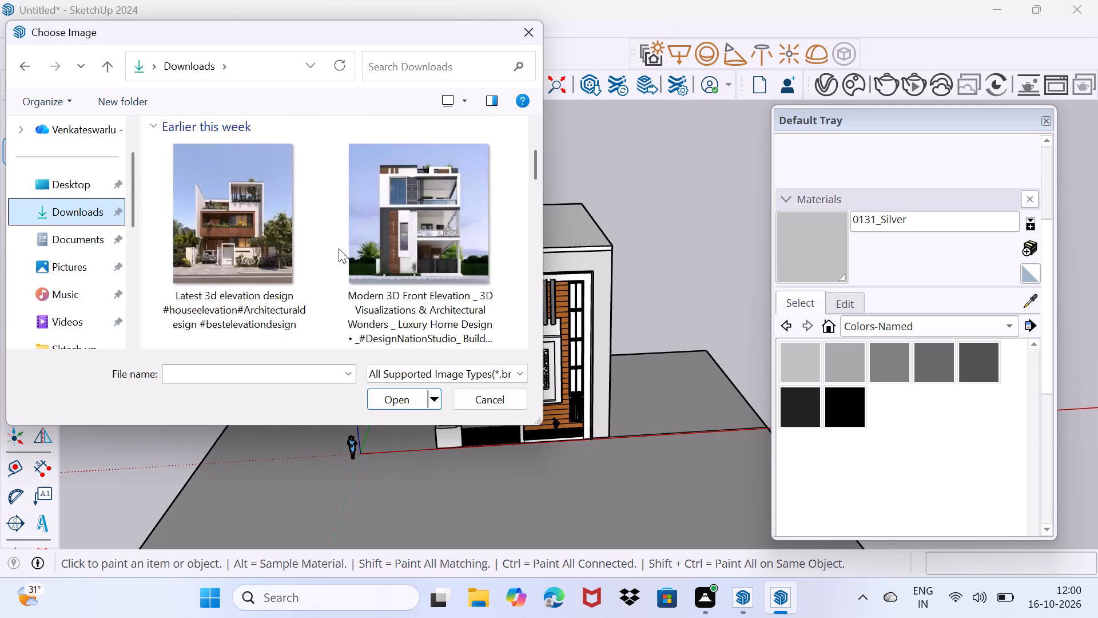
pyautogui.scroll(-1, 339, 248)
pyautogui.click(225, 229)
pyautogui.click(405, 395)
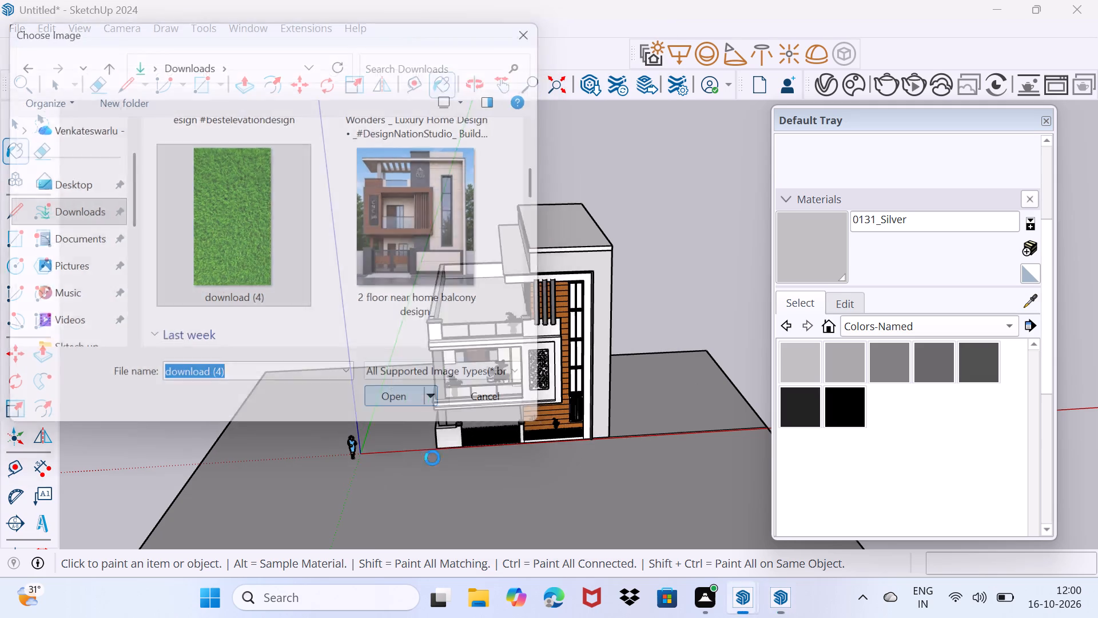
pyautogui.click(500, 490)
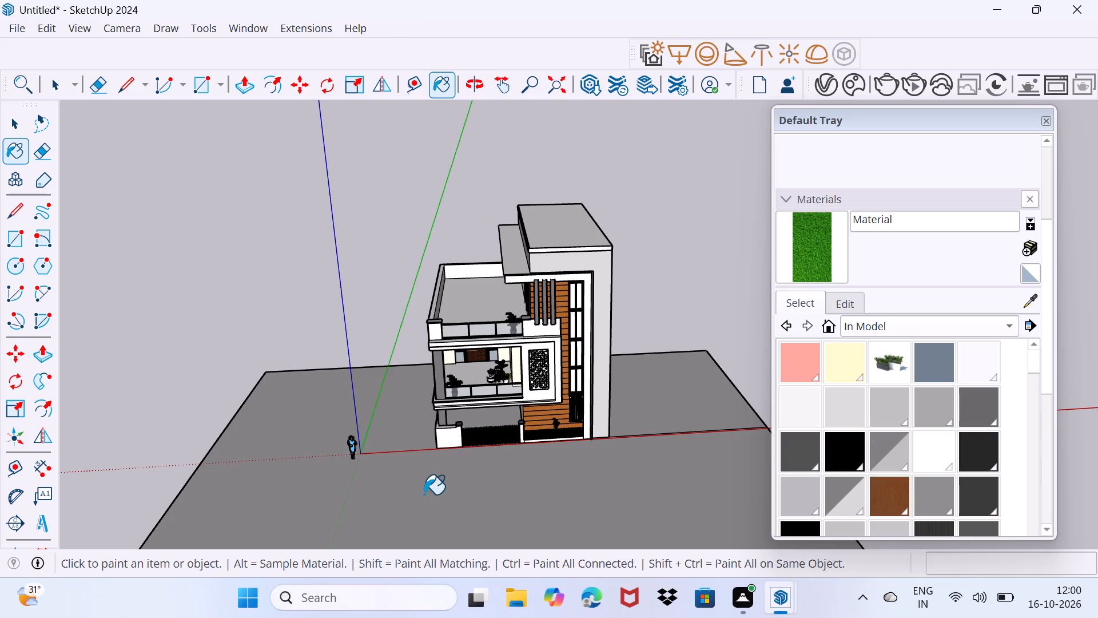
# Paint the slab's top faces in front of and beside the house with the new grass material.
pyautogui.click(424, 494)
pyautogui.click(654, 409)
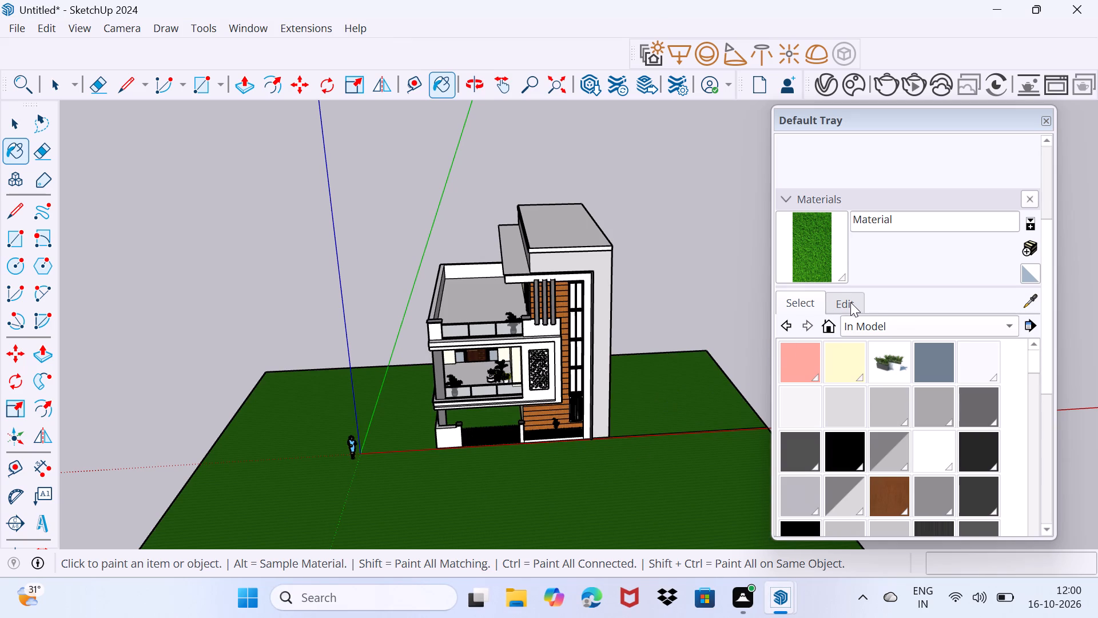
# Set the grass material's texture width to 100.
pyautogui.click(850, 302)
pyautogui.scroll(-3, 856, 404)
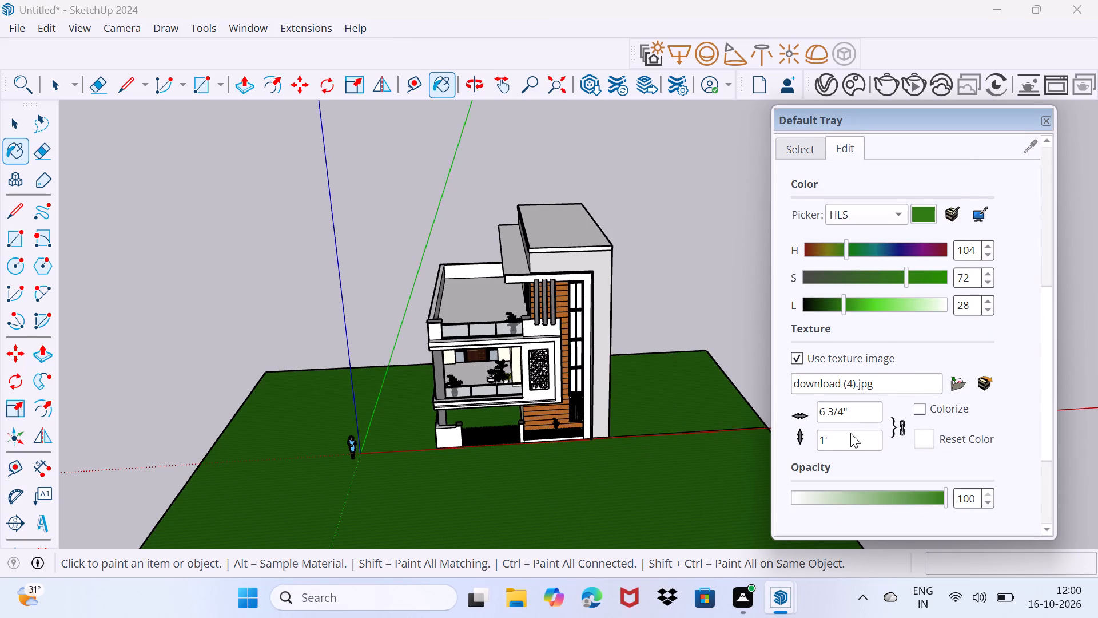
pyautogui.click(859, 409)
pyautogui.press('BackSpace')
pyautogui.press('BackSpace')
pyautogui.press('BackSpace')
pyautogui.press('BackSpace')
pyautogui.press('BackSpace')
pyautogui.press('BackSpace')
pyautogui.write('100')
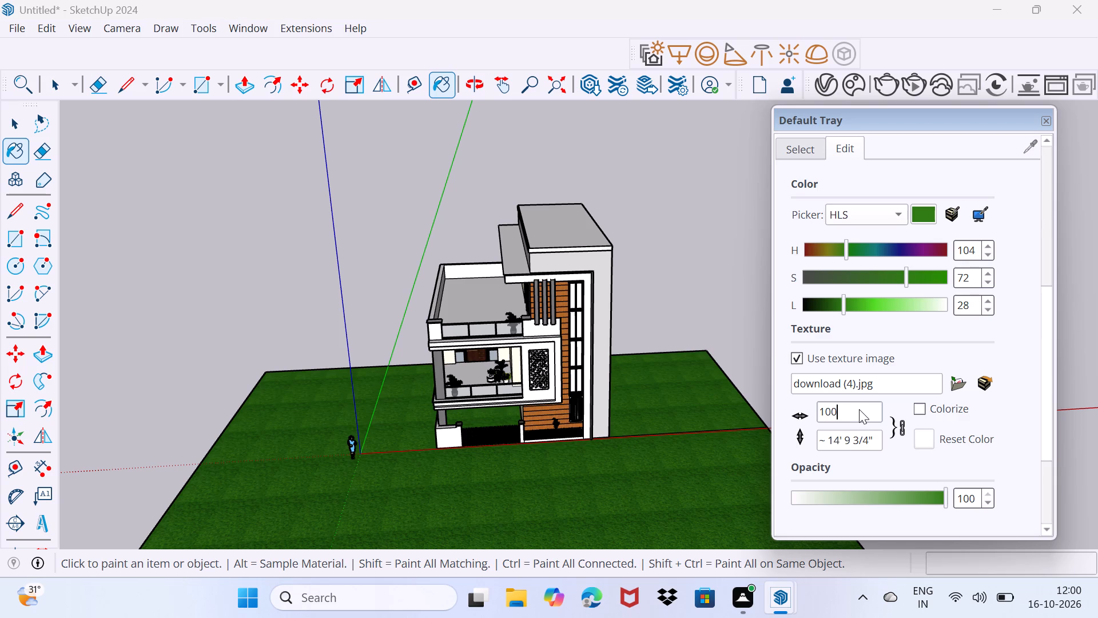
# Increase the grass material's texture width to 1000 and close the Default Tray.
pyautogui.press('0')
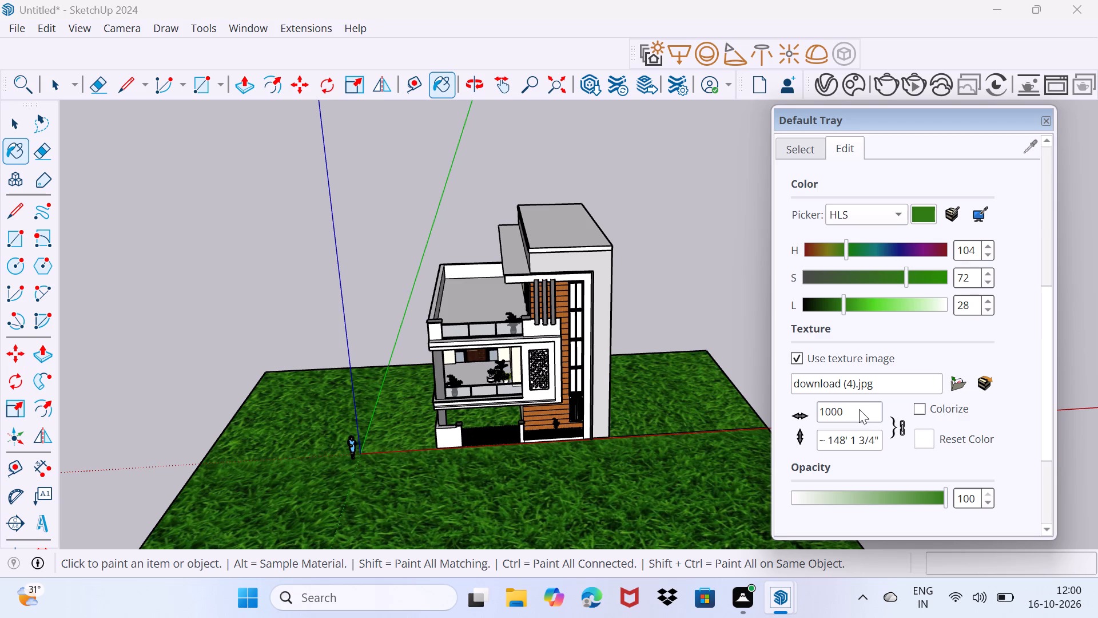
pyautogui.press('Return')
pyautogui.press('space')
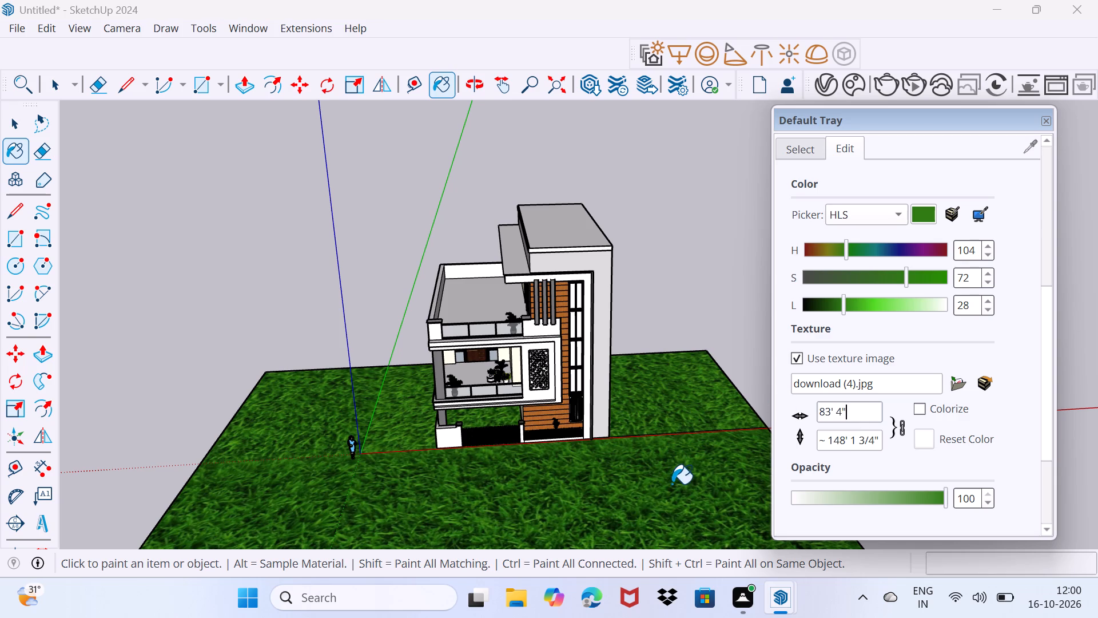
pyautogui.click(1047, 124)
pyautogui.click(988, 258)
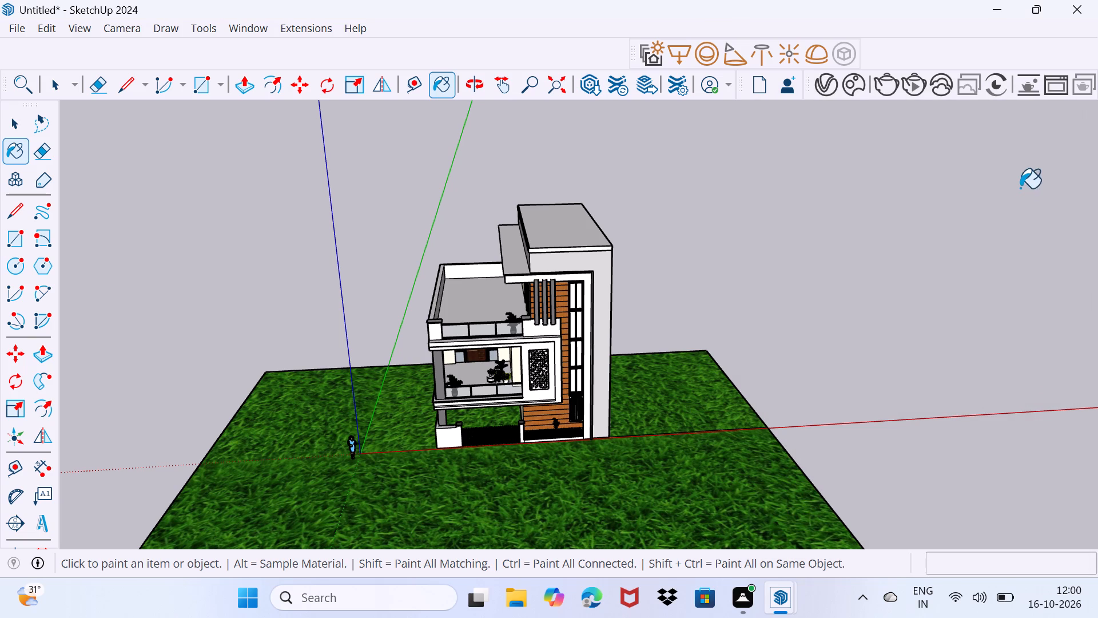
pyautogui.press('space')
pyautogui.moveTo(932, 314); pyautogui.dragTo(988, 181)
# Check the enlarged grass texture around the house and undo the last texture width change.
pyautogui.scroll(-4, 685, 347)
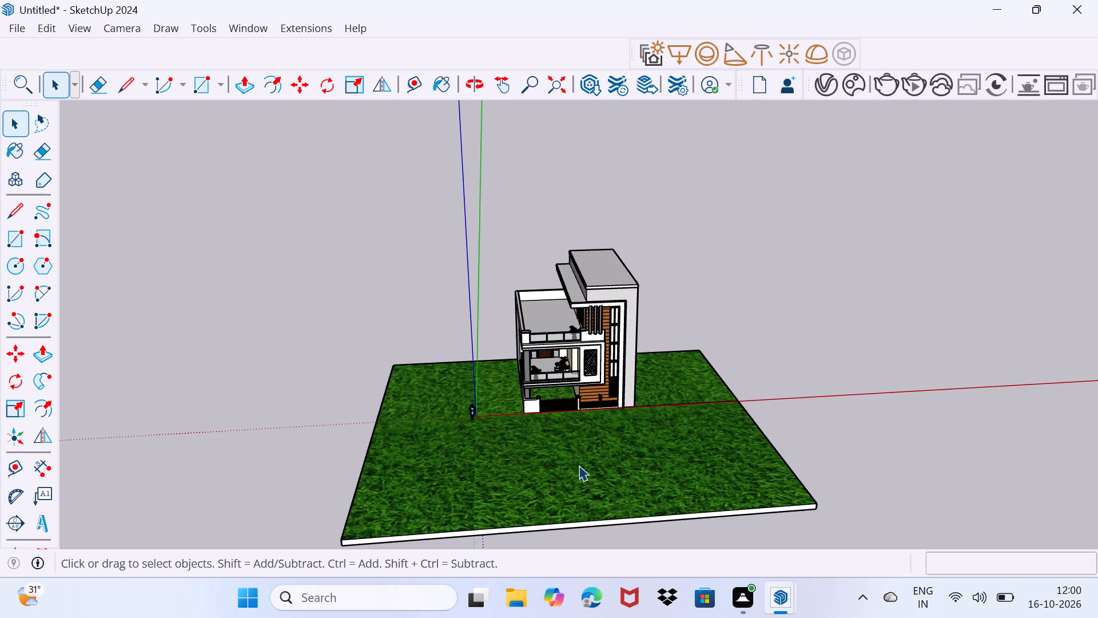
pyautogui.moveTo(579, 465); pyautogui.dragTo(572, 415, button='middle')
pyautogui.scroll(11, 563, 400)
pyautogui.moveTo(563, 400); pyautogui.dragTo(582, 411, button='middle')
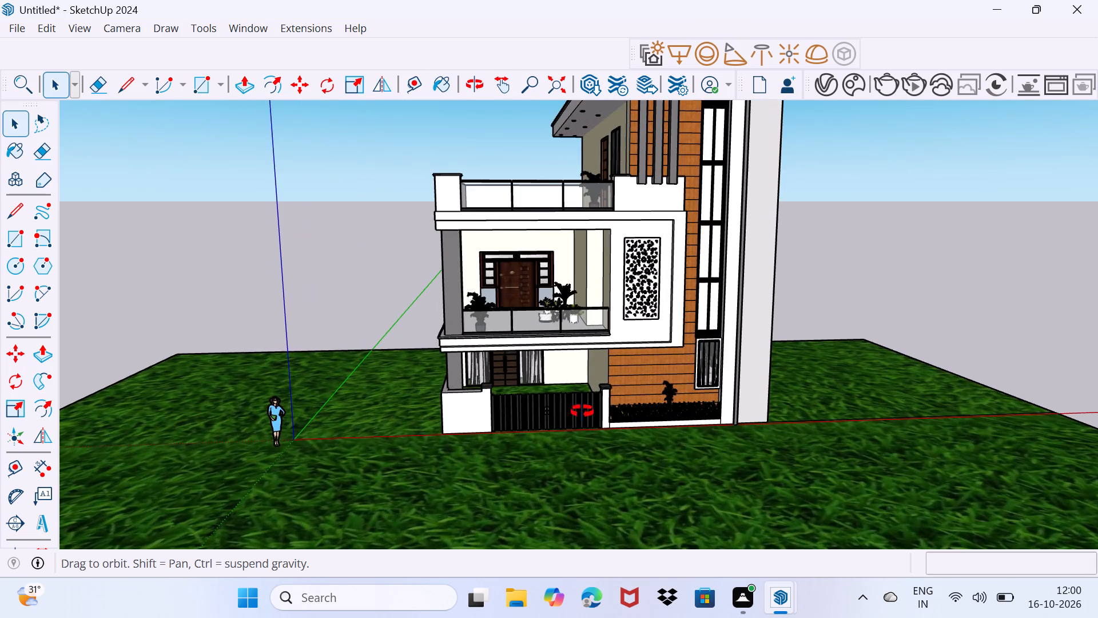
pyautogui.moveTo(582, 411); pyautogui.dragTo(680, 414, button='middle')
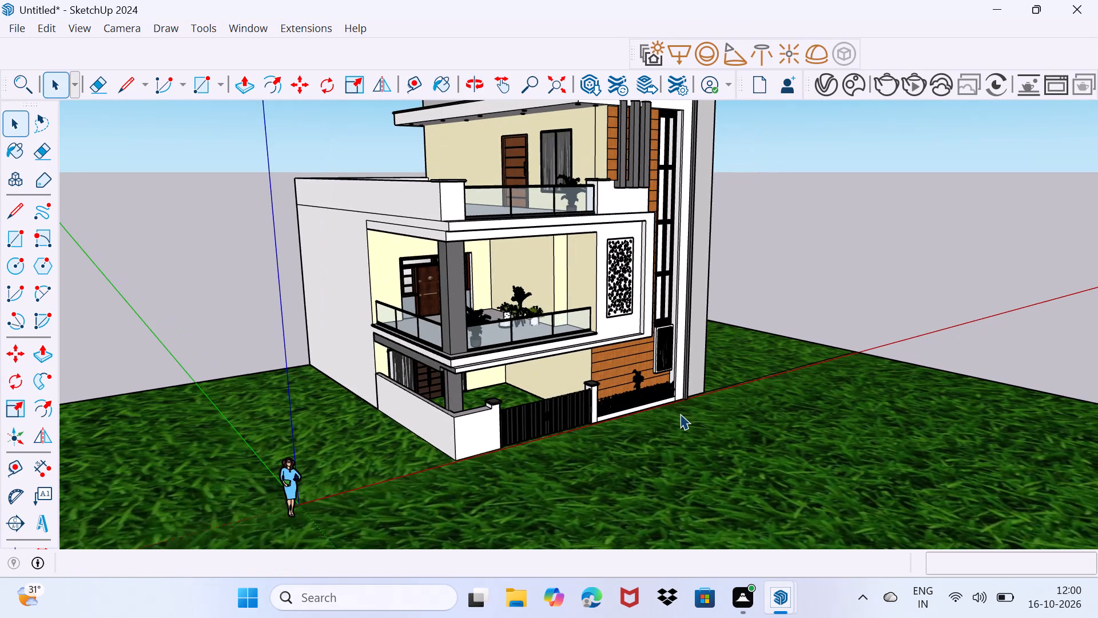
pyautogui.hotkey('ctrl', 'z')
# Examine the grass ground and the house's front elevation from several angles.
pyautogui.moveTo(611, 450); pyautogui.dragTo(538, 470, button='middle')
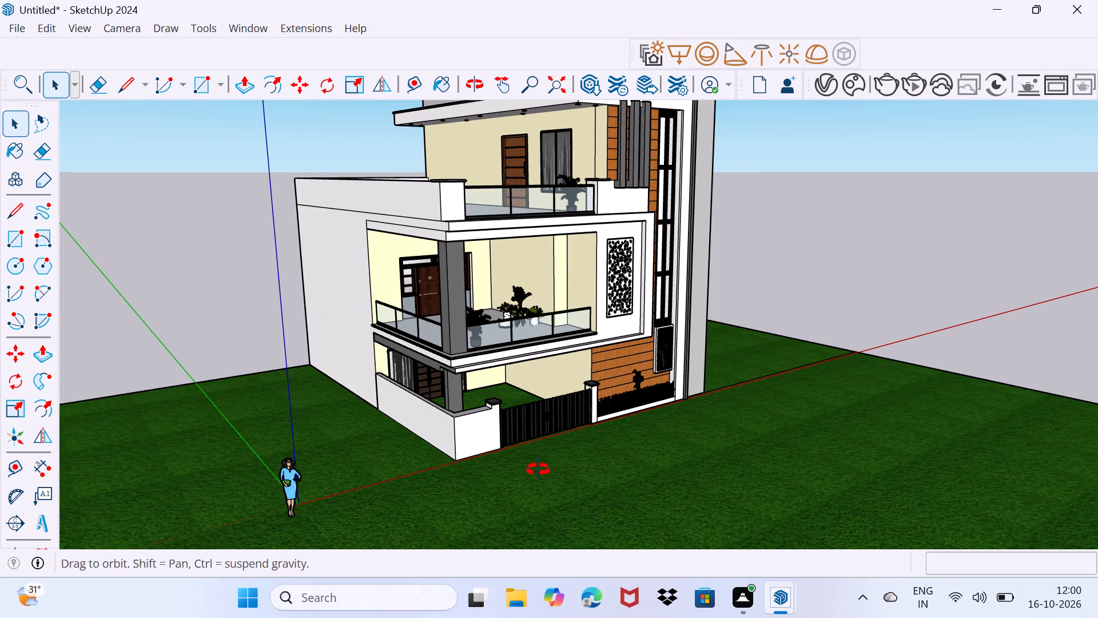
pyautogui.moveTo(538, 470); pyautogui.dragTo(520, 470, button='middle')
pyautogui.keyDown('shift'); pyautogui.moveTo(520, 470); pyautogui.dragTo(499, 481, button='middle'); pyautogui.keyUp('shift')
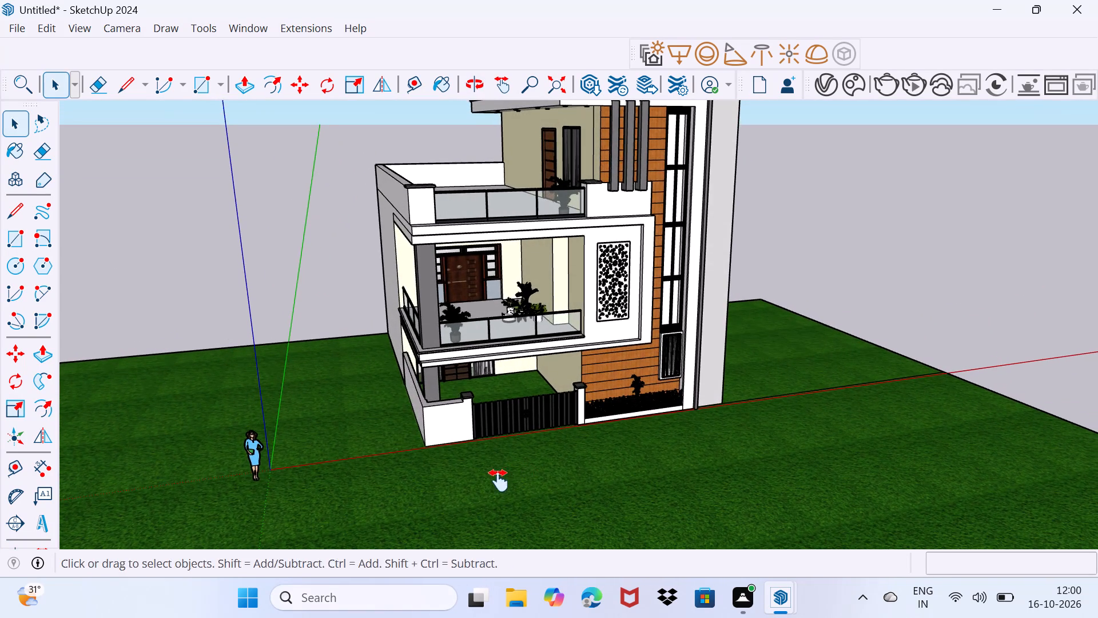
pyautogui.keyDown('shift'); pyautogui.moveTo(499, 481); pyautogui.dragTo(471, 507, button='middle'); pyautogui.keyUp('shift')
pyautogui.moveTo(490, 500); pyautogui.dragTo(466, 322, button='middle')
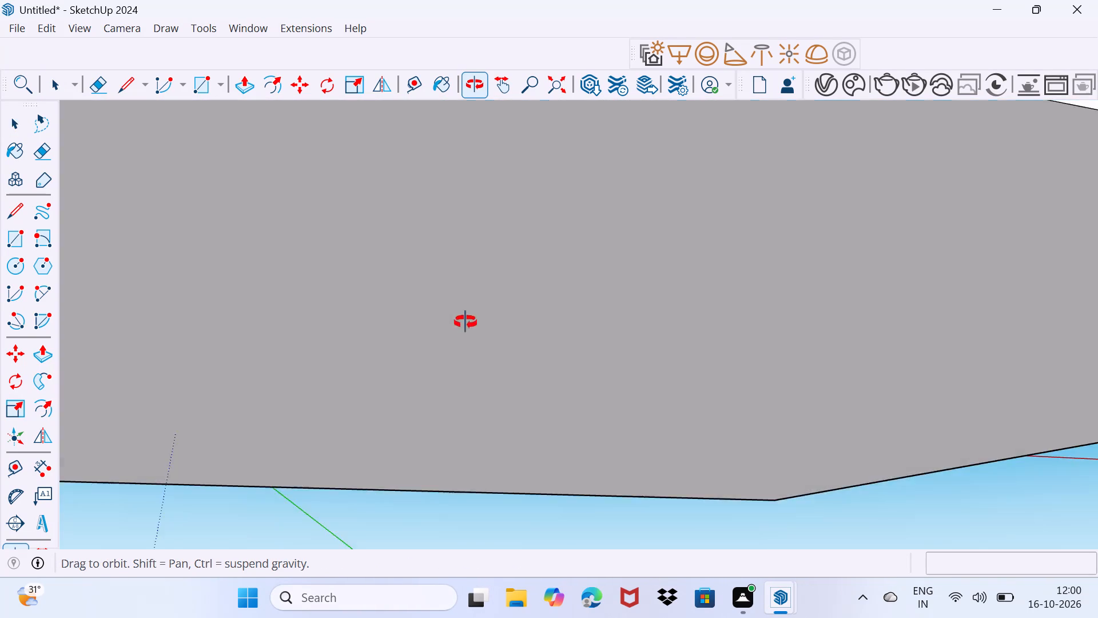
pyautogui.moveTo(466, 322); pyautogui.dragTo(466, 451, button='middle')
pyautogui.scroll(2, 462, 476)
pyautogui.moveTo(460, 477); pyautogui.dragTo(551, 494, button='middle')
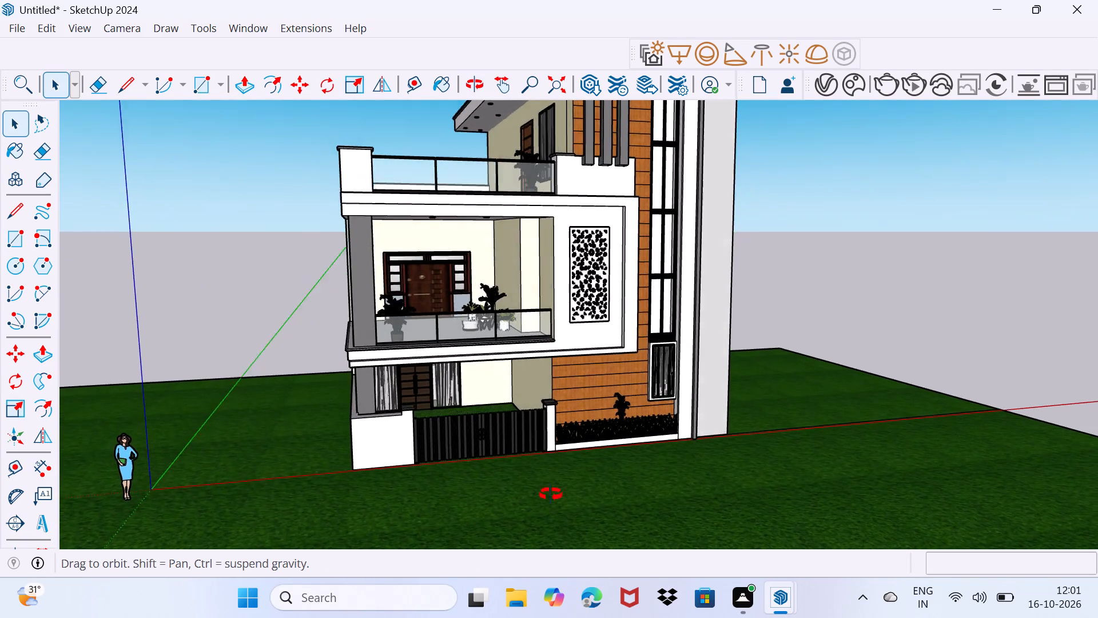
pyautogui.moveTo(551, 494); pyautogui.dragTo(414, 470, button='middle')
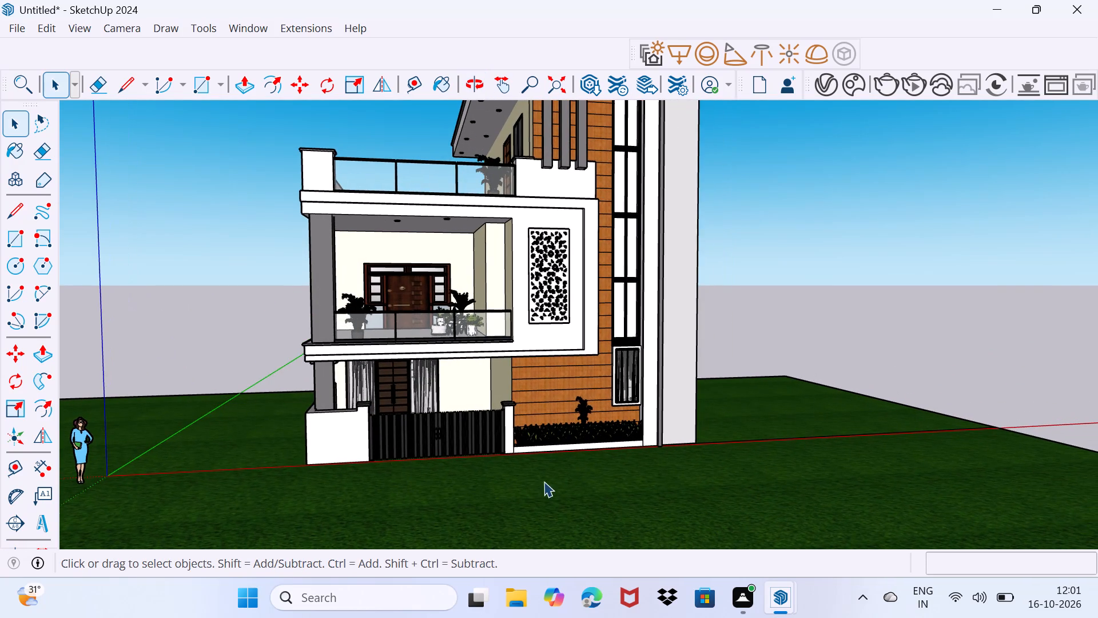
pyautogui.keyDown('shift'); pyautogui.moveTo(592, 468); pyautogui.dragTo(777, 457, button='middle'); pyautogui.keyUp('shift')
pyautogui.moveTo(661, 493); pyautogui.dragTo(604, 487, button='middle')
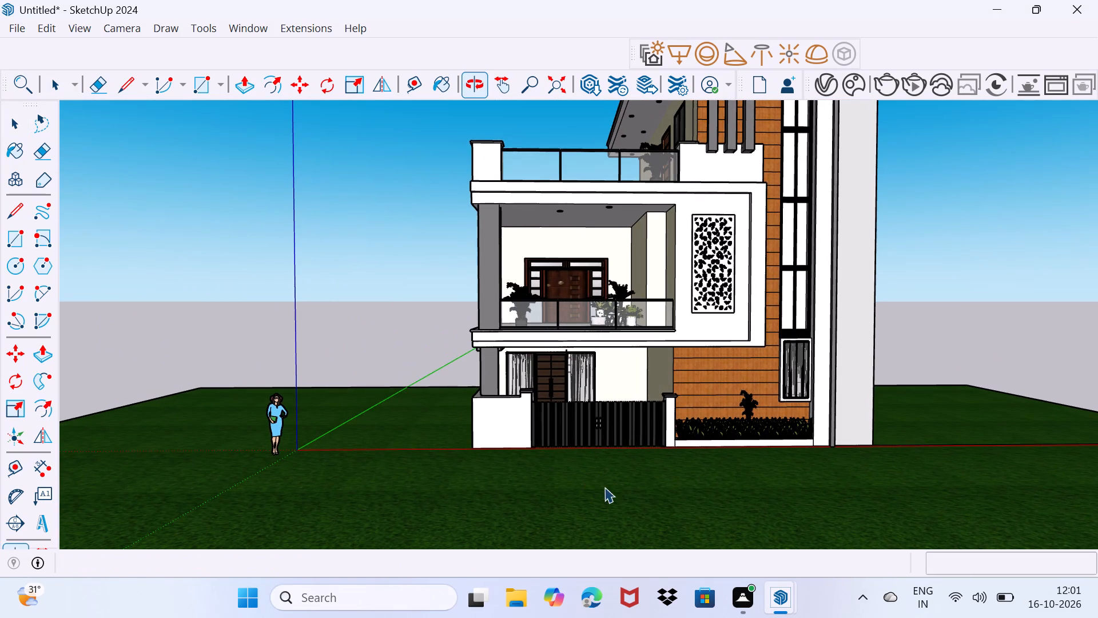
pyautogui.keyDown('shift'); pyautogui.moveTo(588, 469); pyautogui.dragTo(587, 510, button='middle'); pyautogui.keyUp('shift')
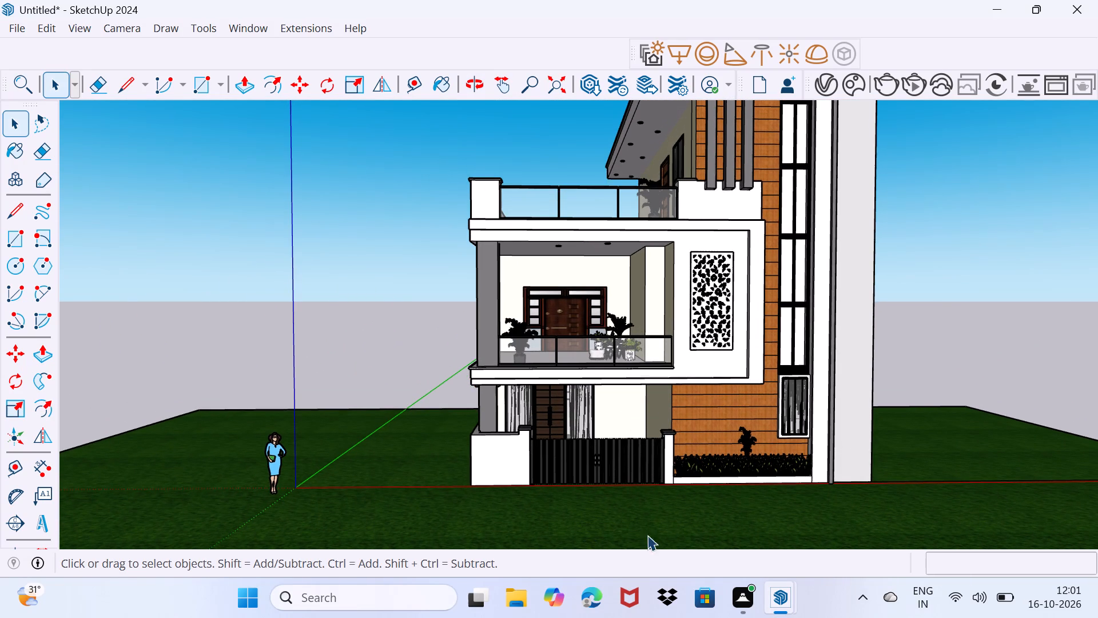
# Open the 3D Warehouse and search it for PLANT.
pyautogui.click(241, 38)
pyautogui.click(312, 161)
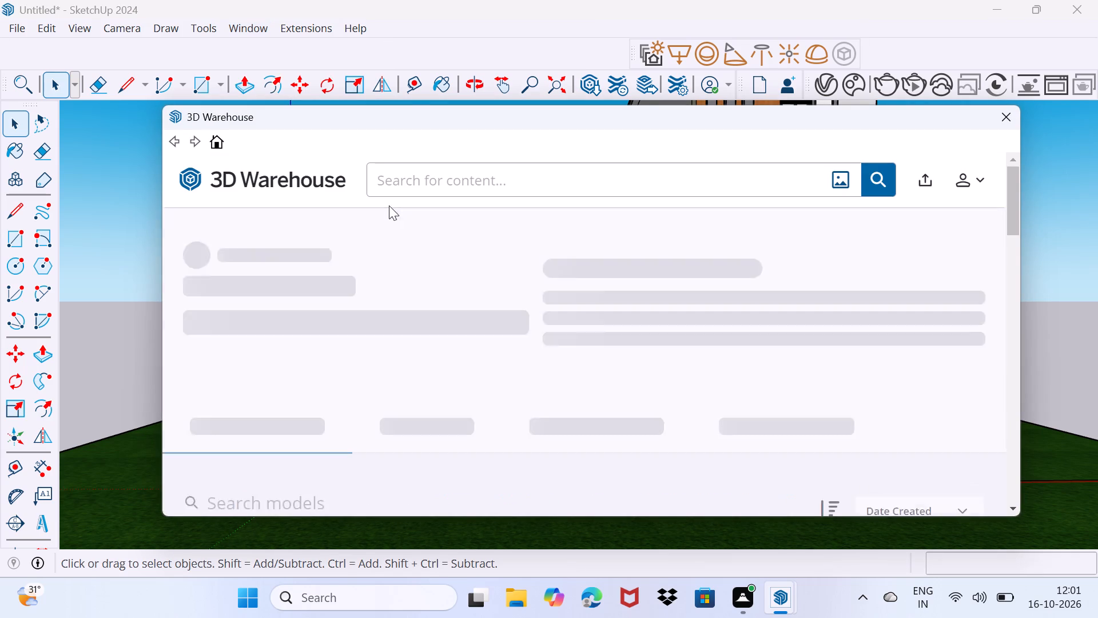
pyautogui.click(463, 181)
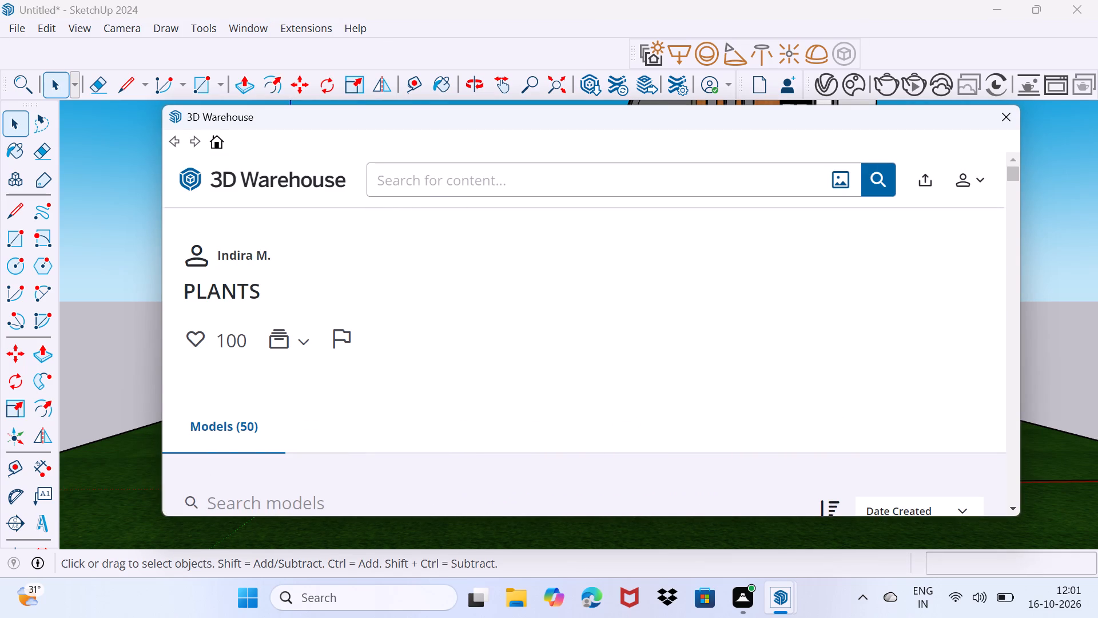
pyautogui.scroll(-2, 360, 259)
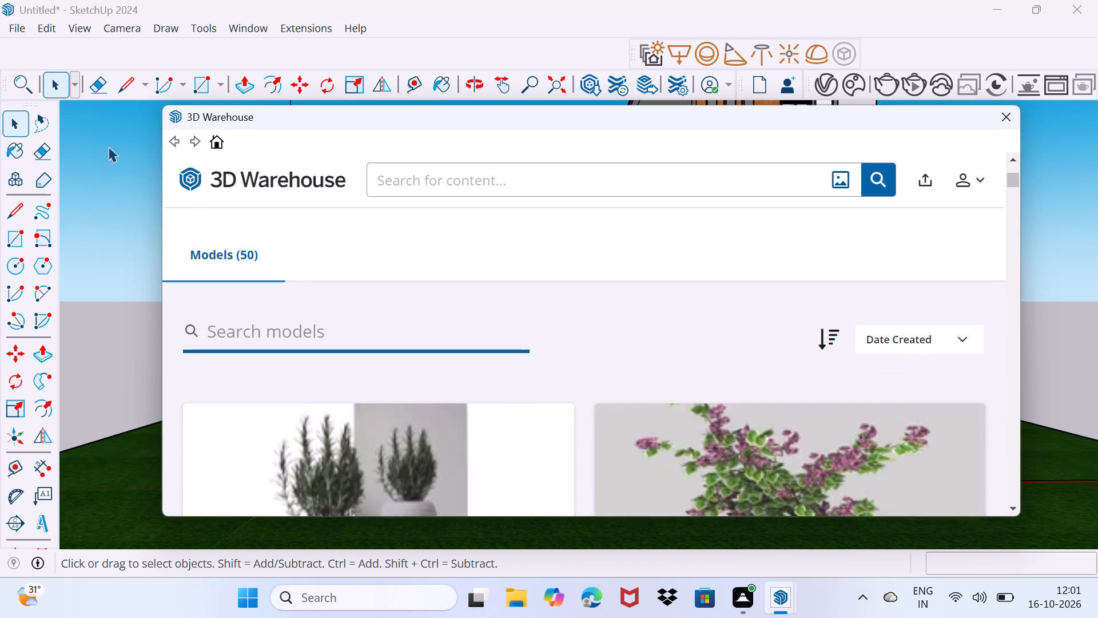
pyautogui.scroll(2, 404, 160)
pyautogui.moveTo(413, 195); pyautogui.dragTo(420, 183)
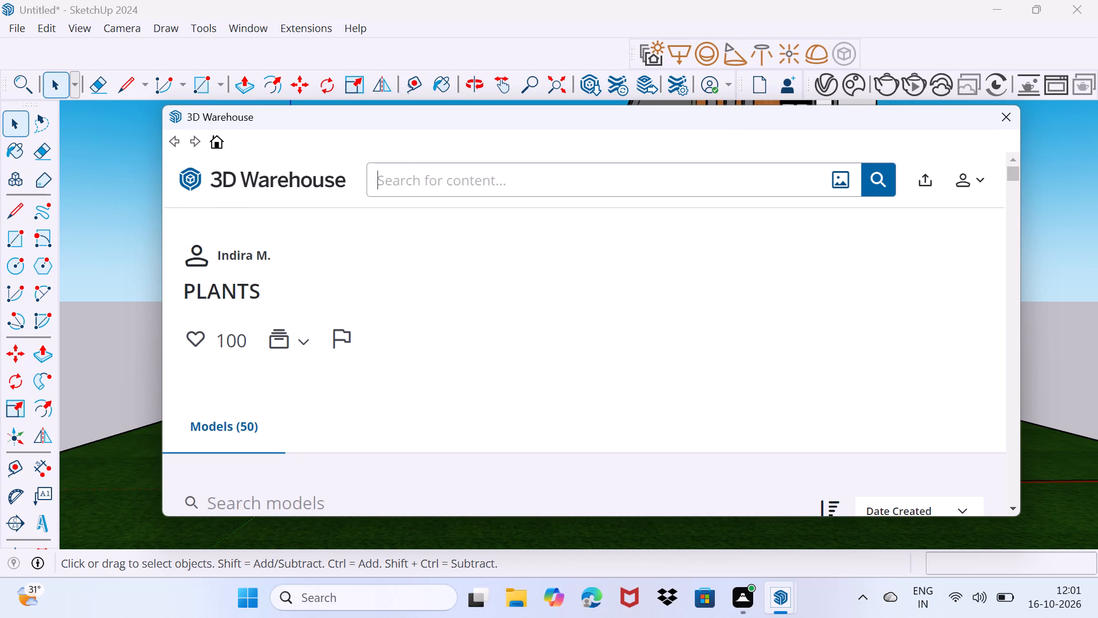
pyautogui.write('PL')
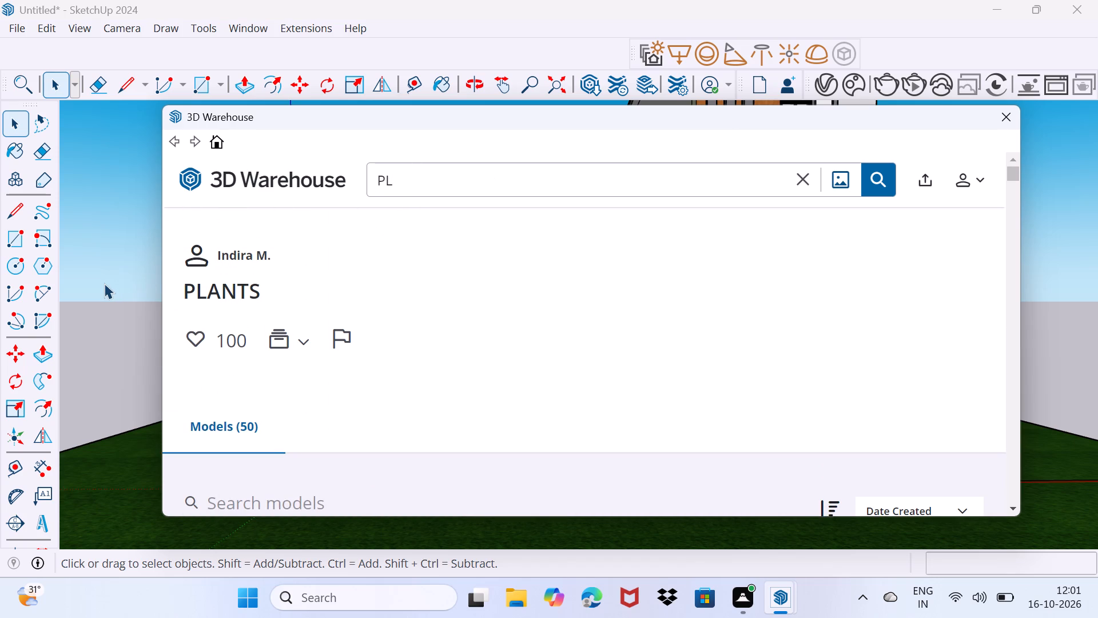
pyautogui.write('ANT')
pyautogui.press('Return')
pyautogui.press('\\')
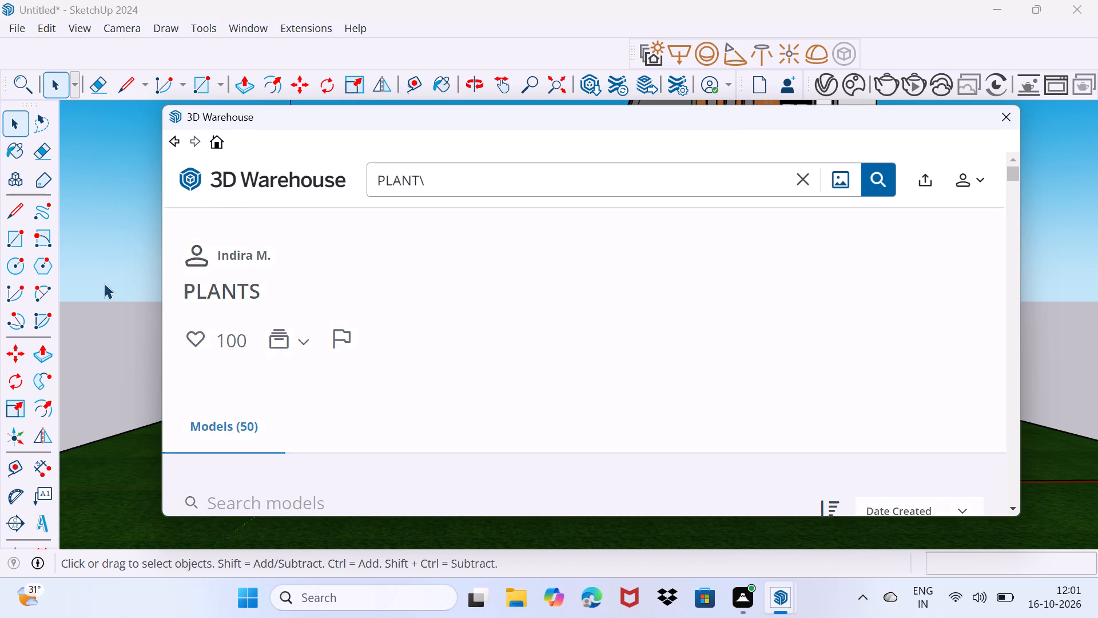
pyautogui.click(488, 181)
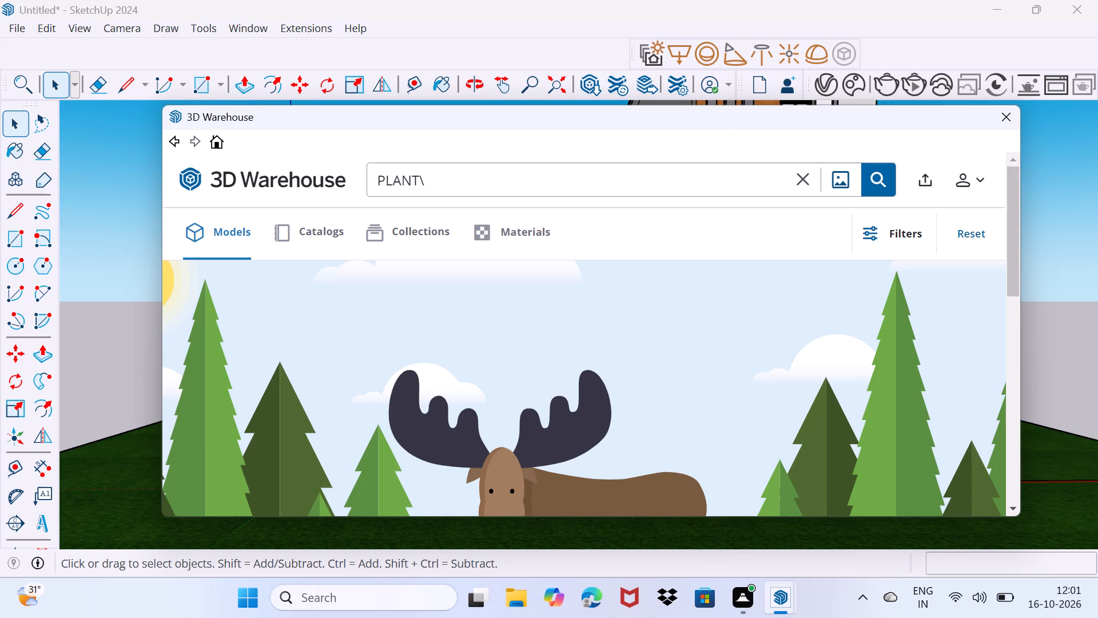
pyautogui.press('BackSpace')
pyautogui.press('Return')
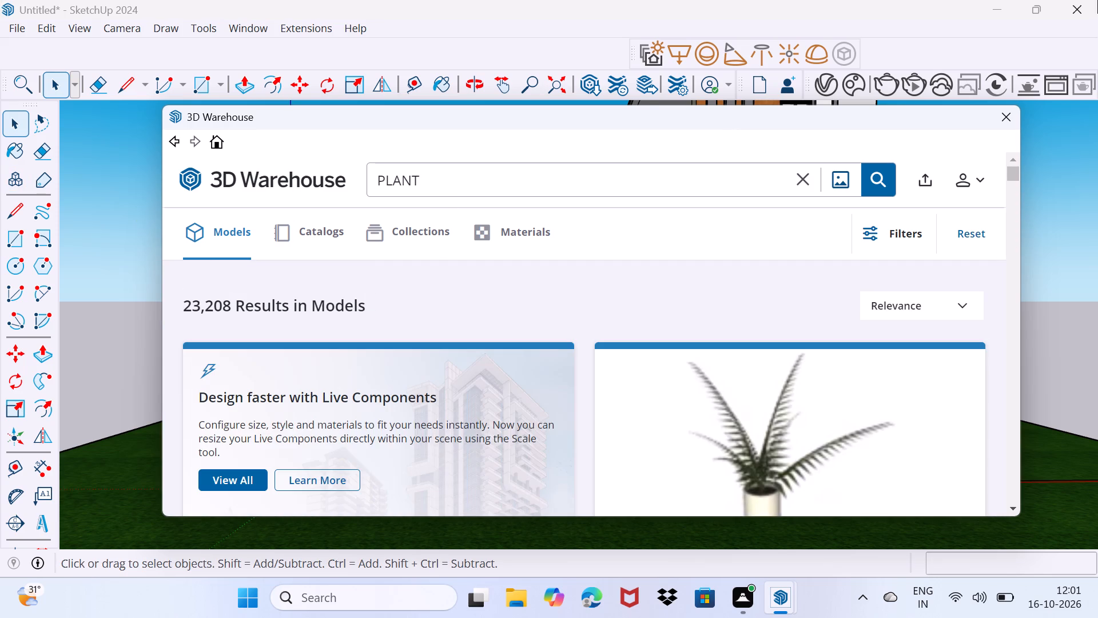
# Browse the plant models and the plant collections in the 3D Warehouse for a suitable tree or plant.
pyautogui.scroll(-4, 540, 533)
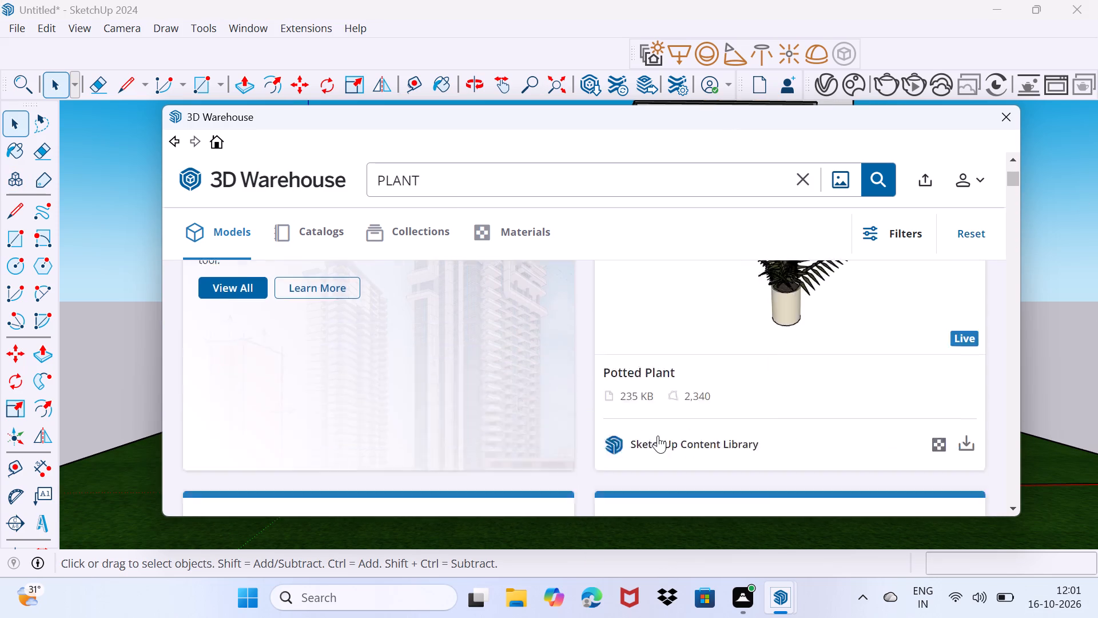
pyautogui.scroll(-2, 695, 370)
pyautogui.scroll(-3, 620, 366)
pyautogui.scroll(-3, 567, 417)
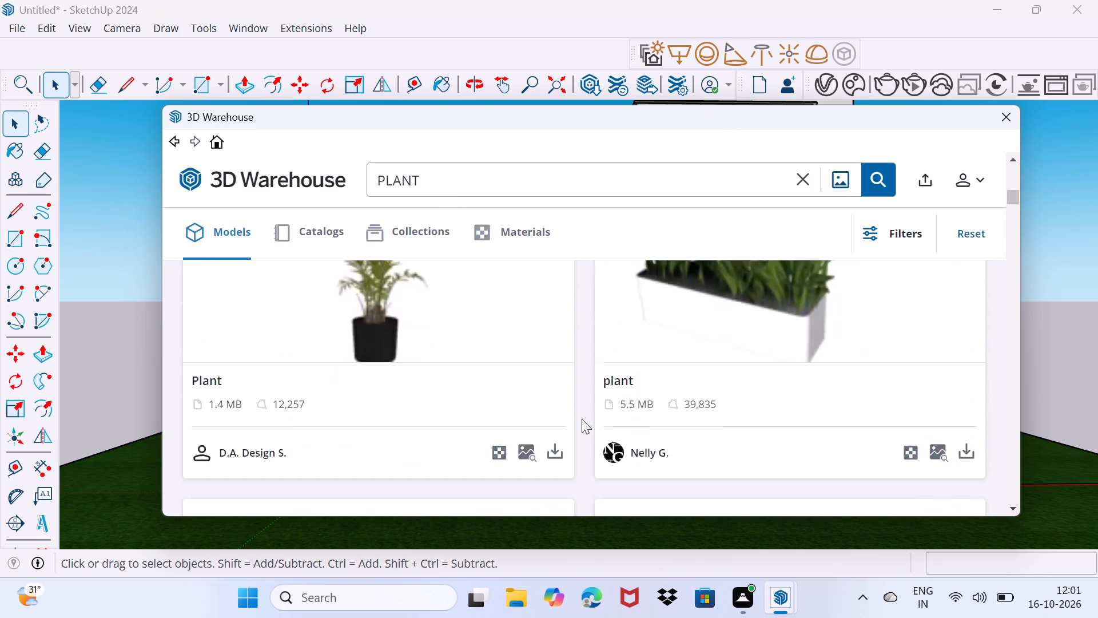
pyautogui.scroll(-8, 583, 409)
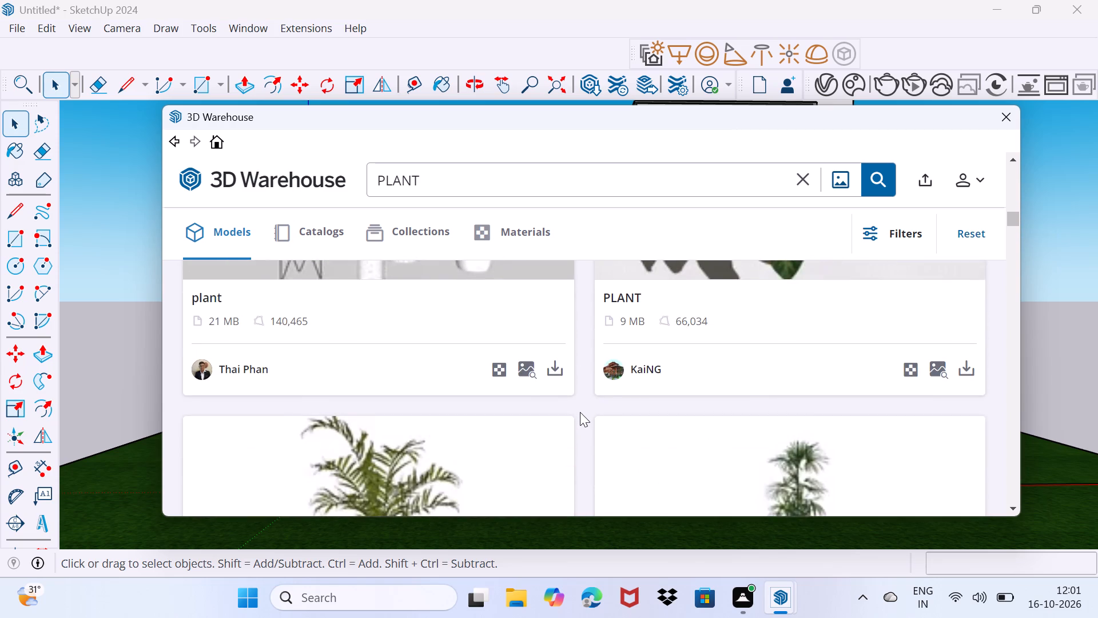
pyautogui.scroll(-5, 580, 412)
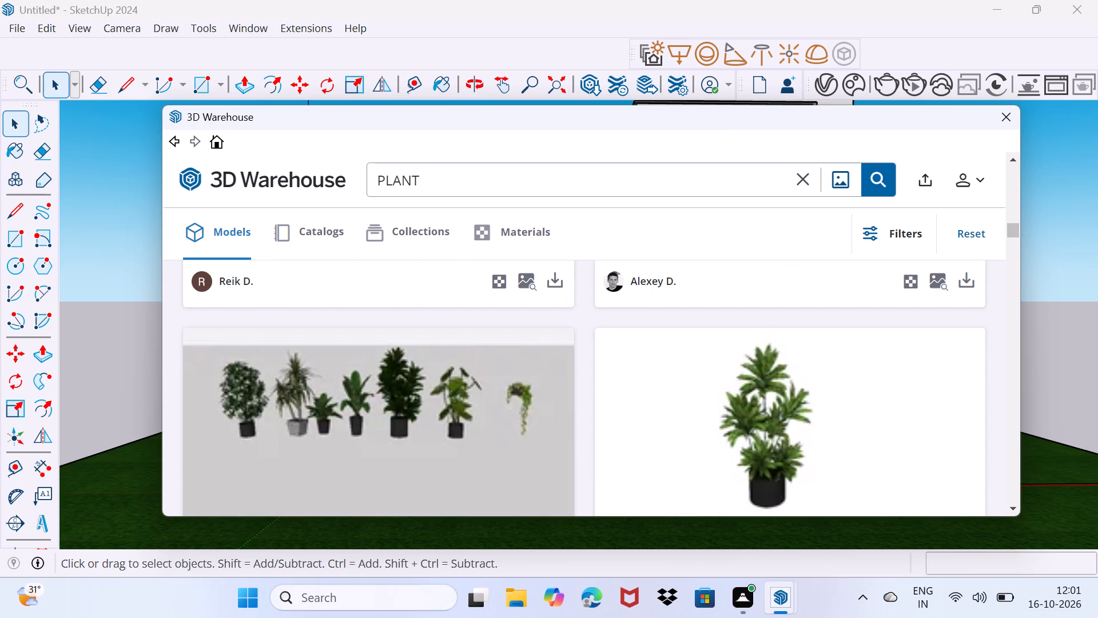
pyautogui.click(392, 232)
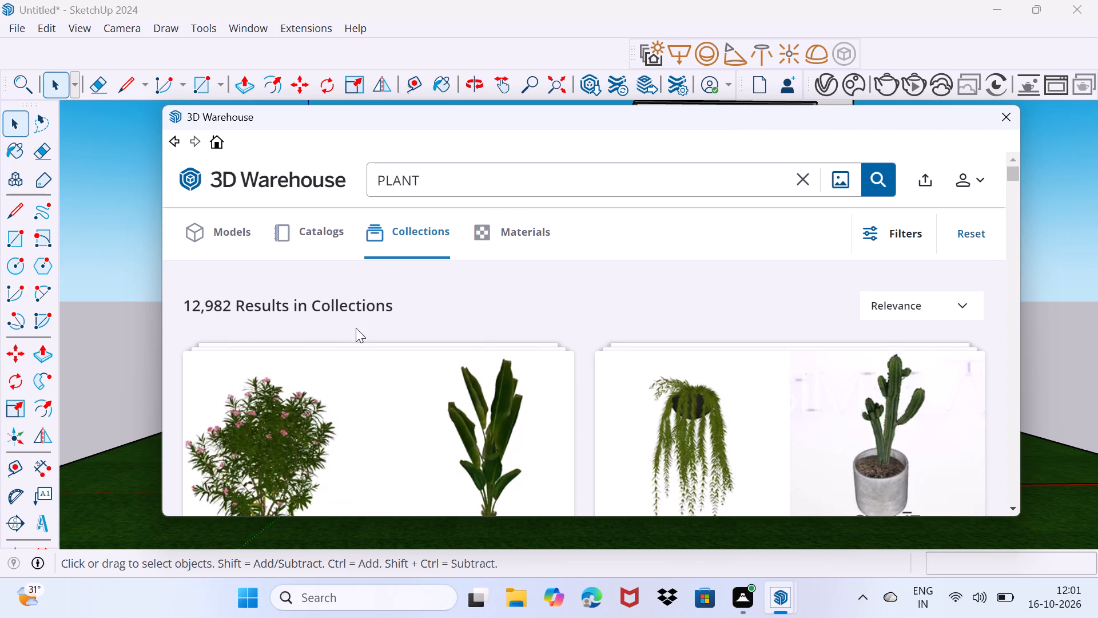
pyautogui.scroll(-2, 391, 378)
pyautogui.scroll(-2, 360, 330)
pyautogui.scroll(-4, 321, 407)
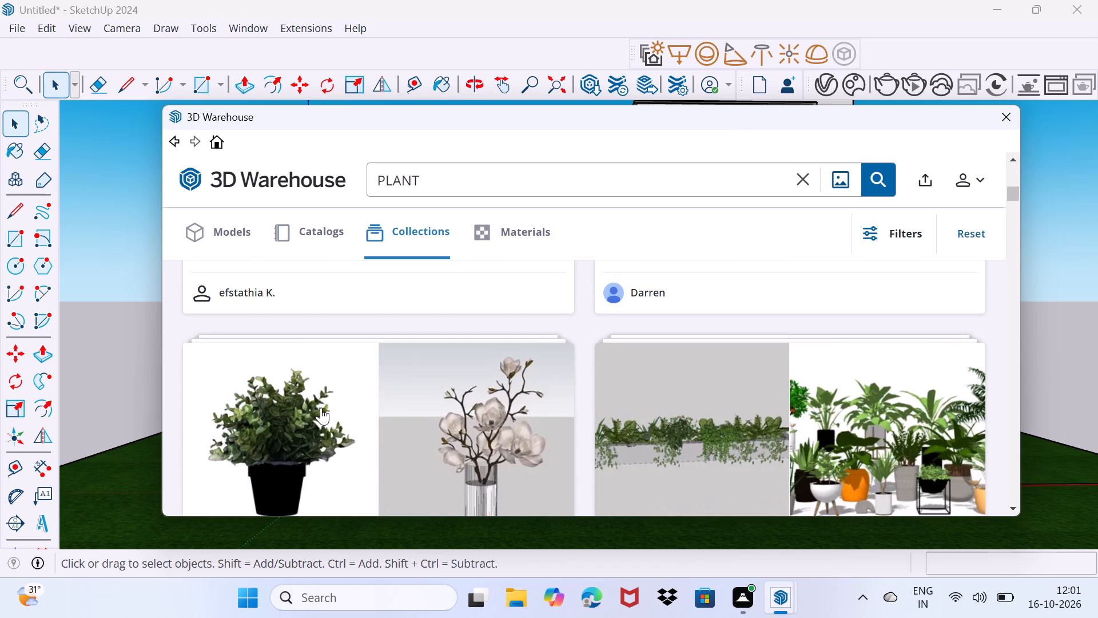
pyautogui.scroll(-5, 416, 429)
pyautogui.scroll(-6, 512, 455)
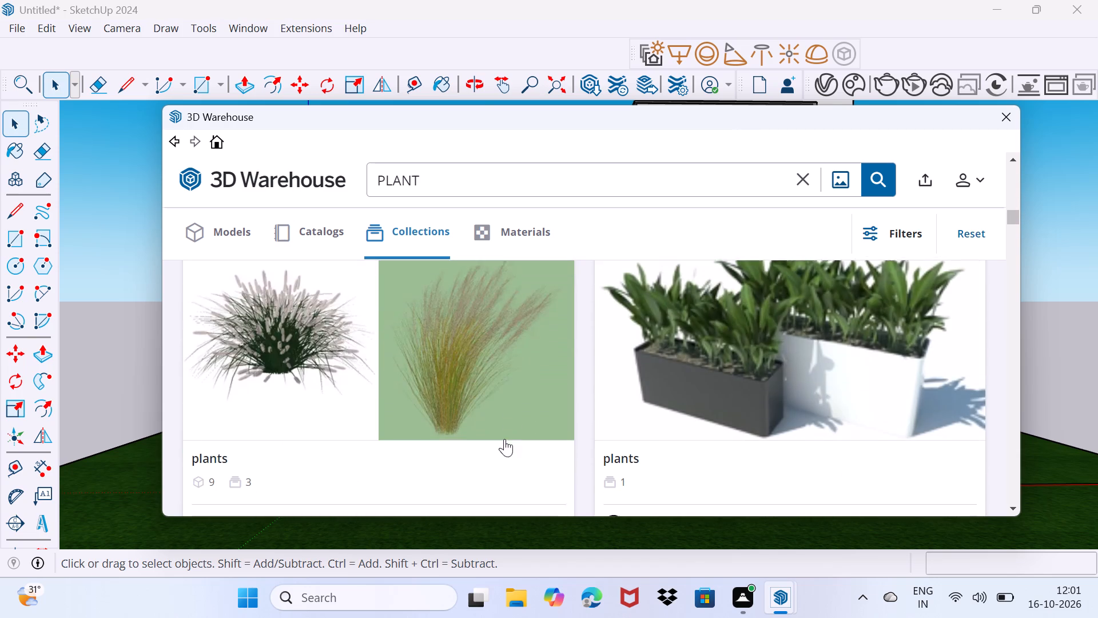
pyautogui.scroll(-6, 504, 439)
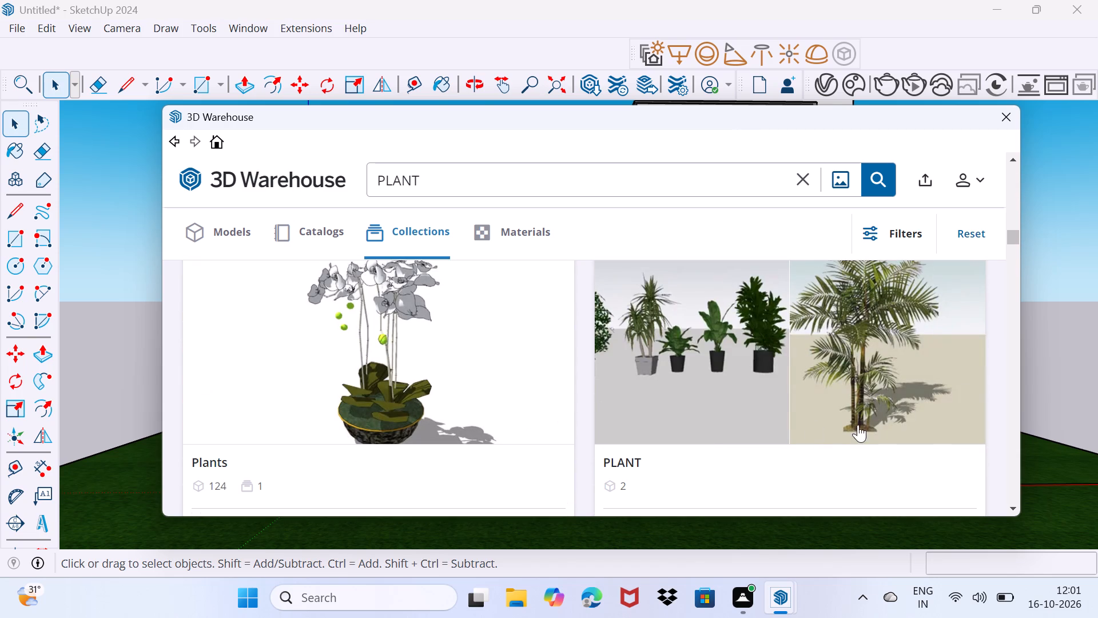
pyautogui.scroll(-1, 869, 403)
pyautogui.scroll(1, 869, 403)
pyautogui.scroll(-3, 868, 403)
pyautogui.scroll(2, 868, 403)
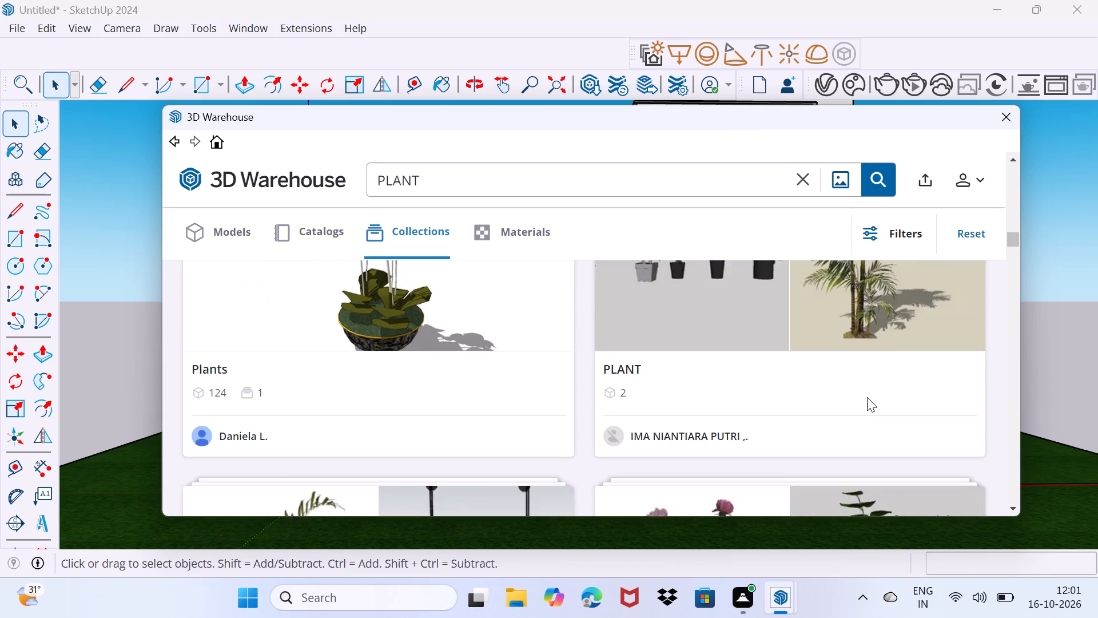
# Load the Areca Palm (Dypsis lutescens) from the PLANT collection and place it on the grass beside the house's plain side wall.
pyautogui.click(872, 374)
pyautogui.click(888, 334)
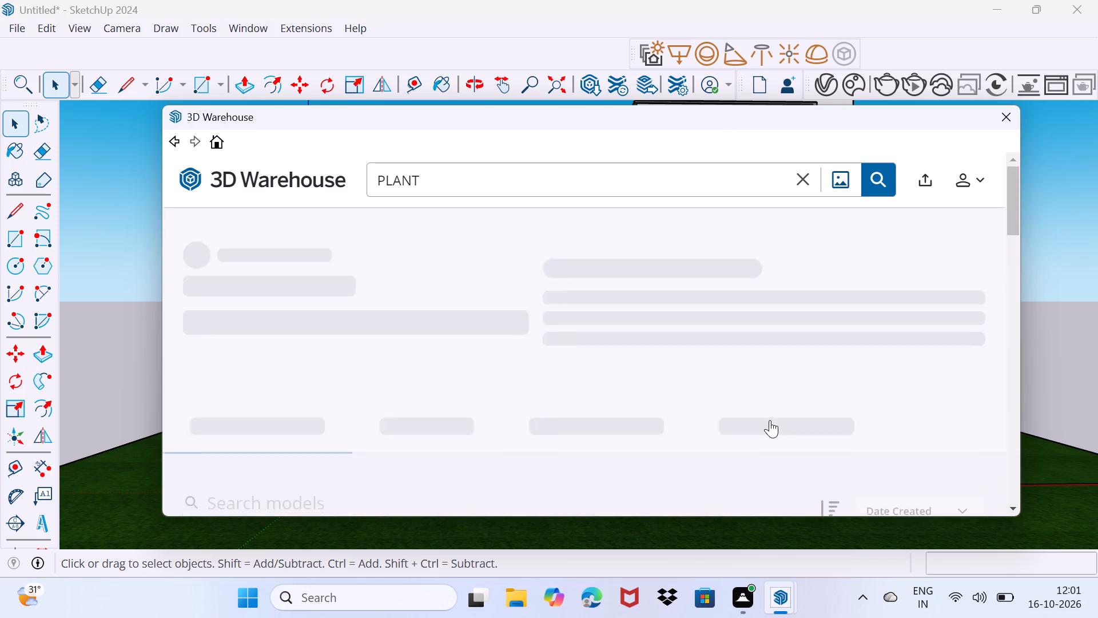
pyautogui.scroll(-2, 672, 262)
pyautogui.scroll(-4, 735, 344)
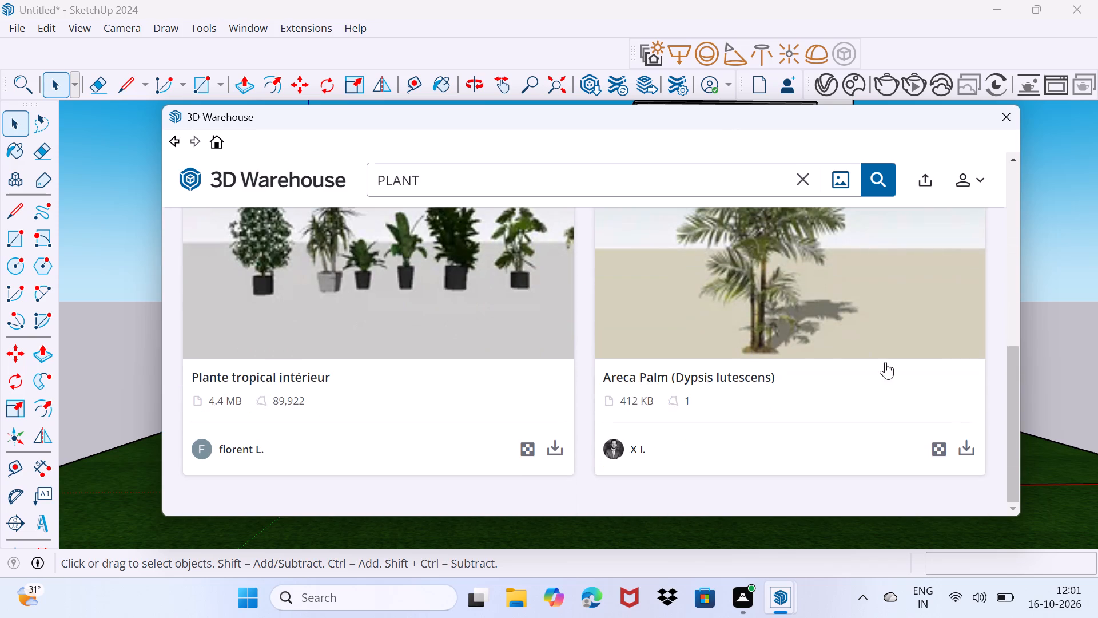
pyautogui.click(965, 449)
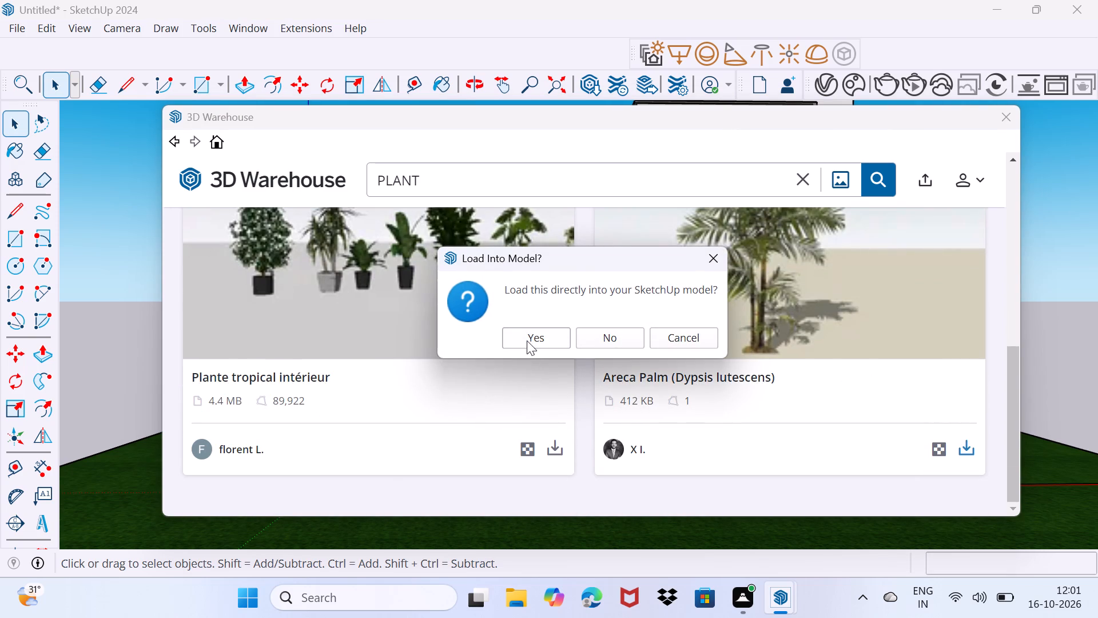
pyautogui.click(527, 340)
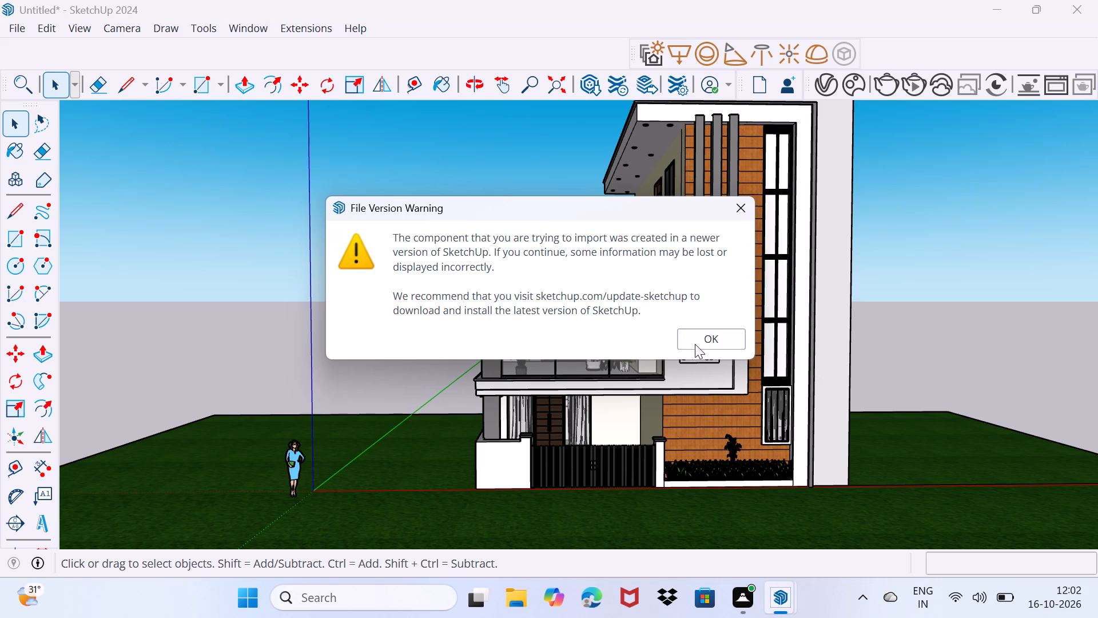
pyautogui.click(695, 344)
pyautogui.moveTo(894, 459); pyautogui.dragTo(713, 477, button='middle')
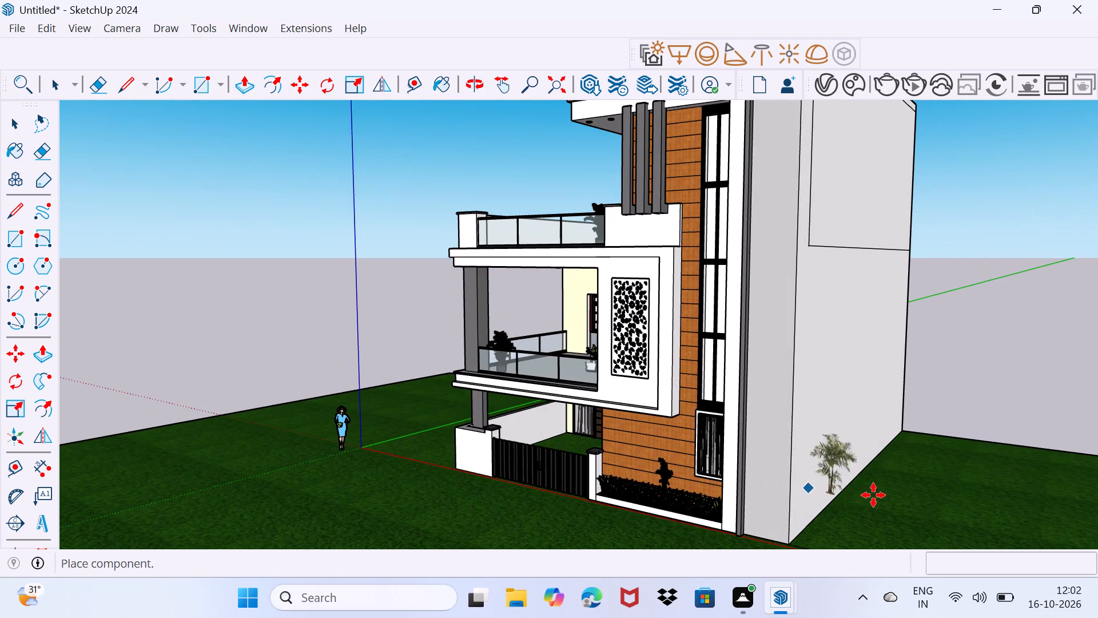
pyautogui.click(872, 498)
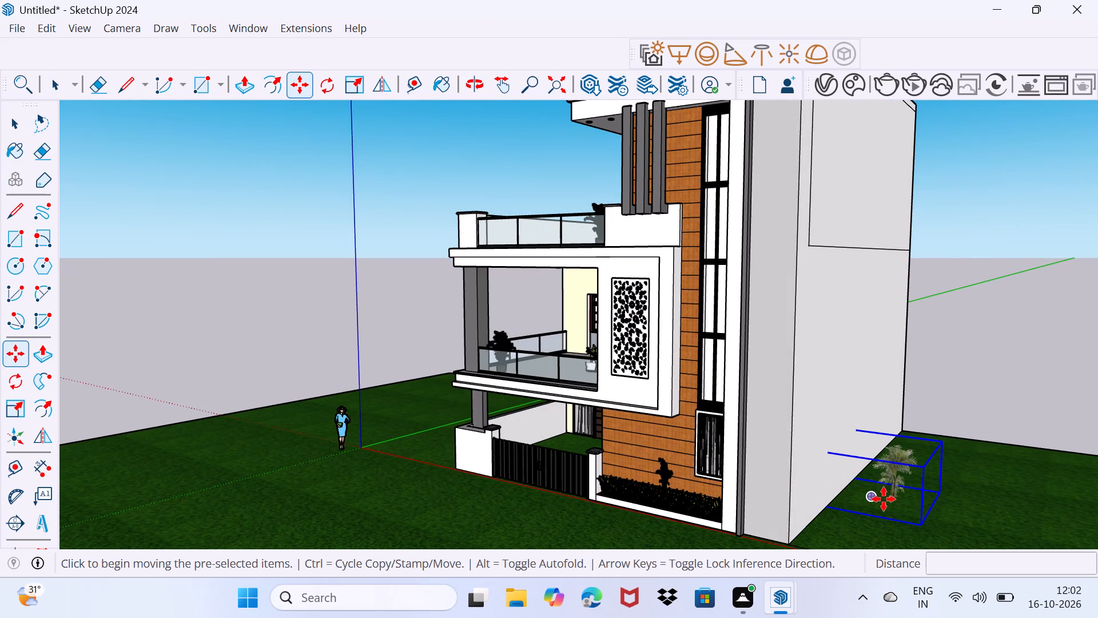
# Scale the palm up vertically along the blue axis into a tall tree, and deselect it.
pyautogui.moveTo(908, 520); pyautogui.dragTo(598, 467, button='middle')
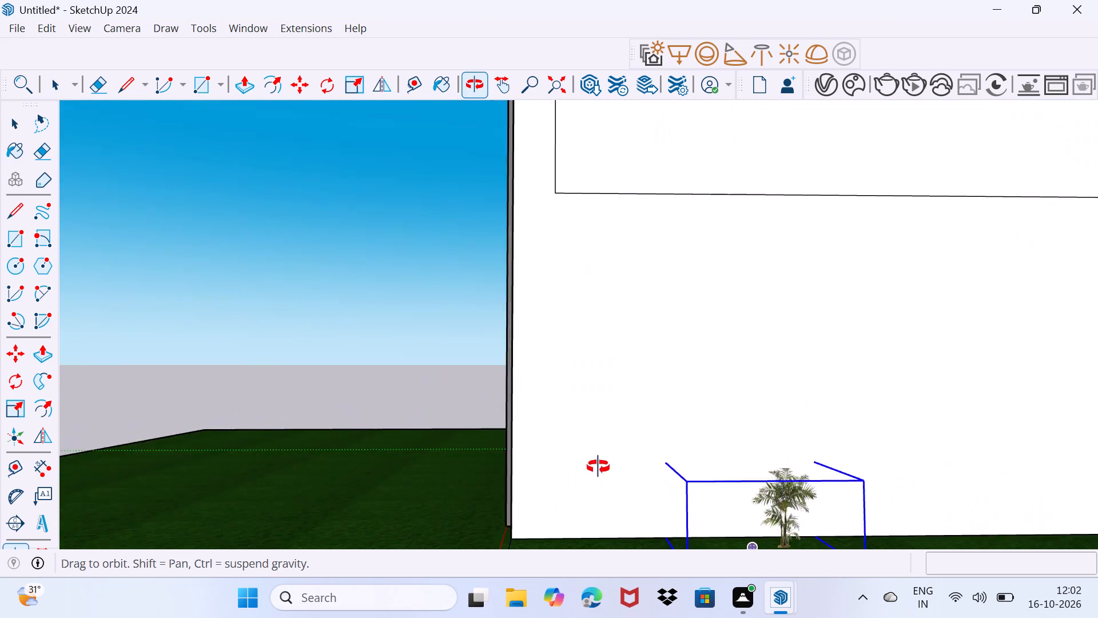
pyautogui.moveTo(598, 467); pyautogui.dragTo(517, 457, button='middle')
pyautogui.press('s')
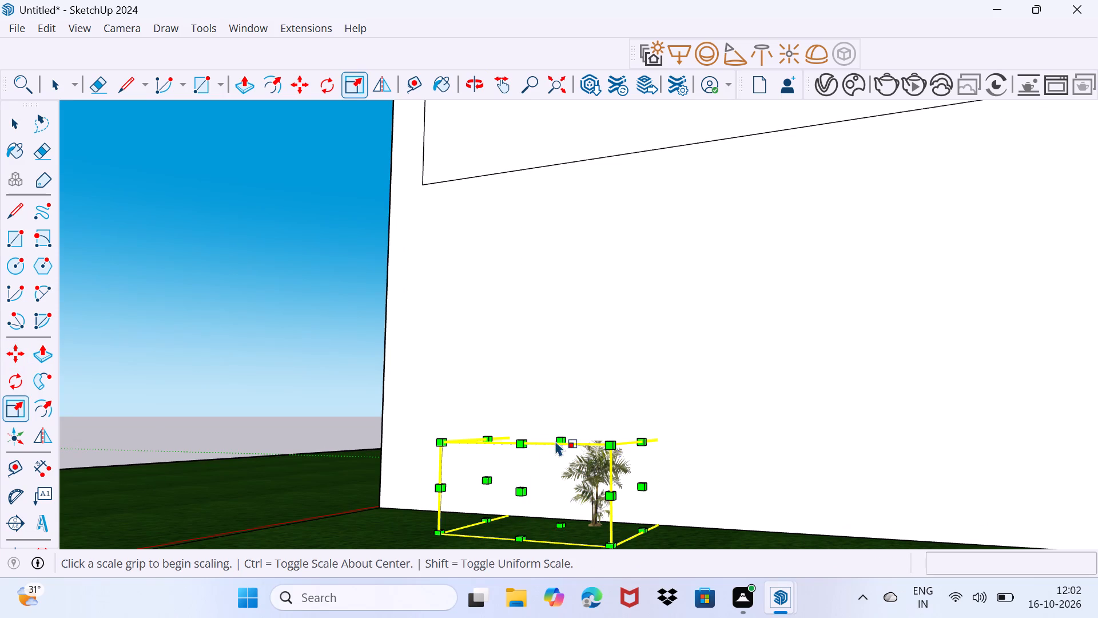
pyautogui.moveTo(560, 435); pyautogui.dragTo(563, 309)
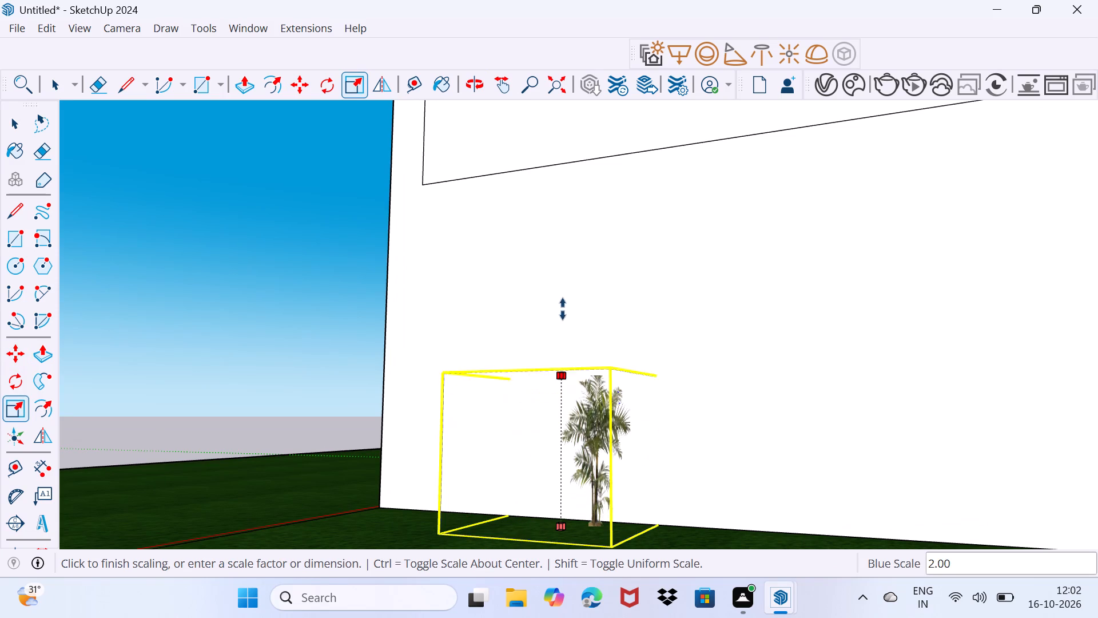
pyautogui.moveTo(563, 309); pyautogui.dragTo(571, 188)
pyautogui.moveTo(551, 500); pyautogui.dragTo(796, 516, button='middle')
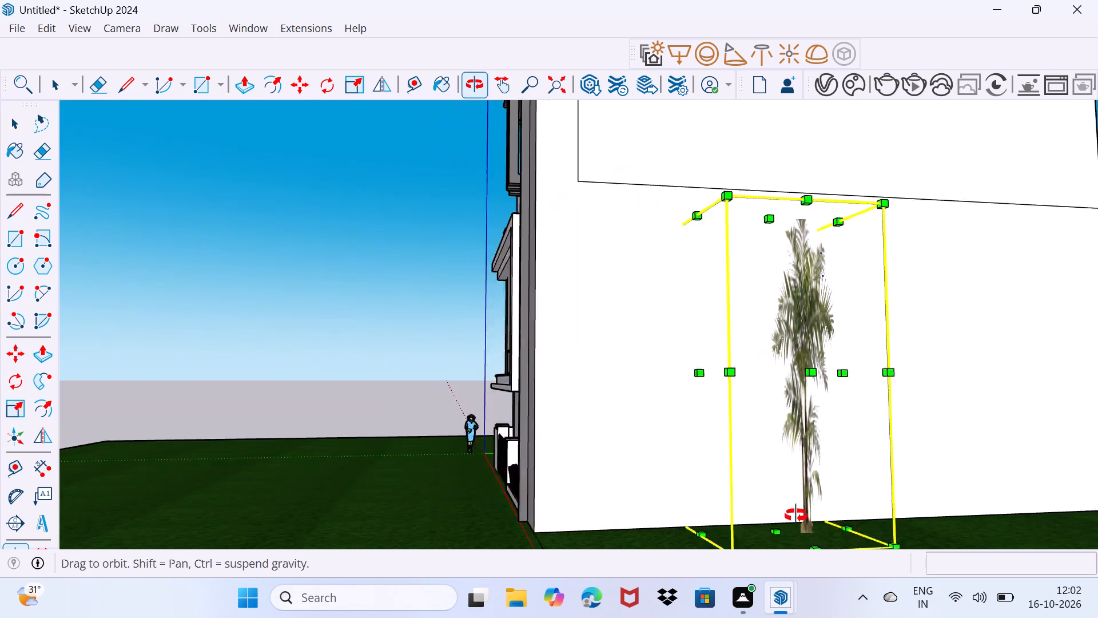
pyautogui.moveTo(796, 516); pyautogui.dragTo(1017, 522, button='middle')
pyautogui.scroll(2, 880, 522)
pyautogui.moveTo(888, 513); pyautogui.dragTo(897, 504)
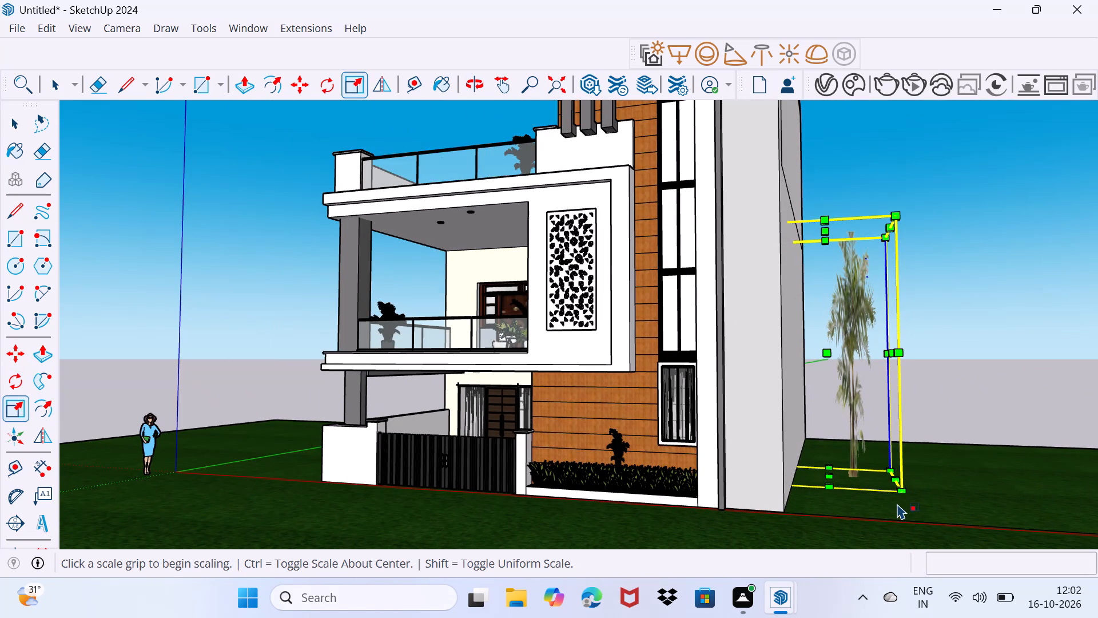
pyautogui.moveTo(897, 504); pyautogui.dragTo(896, 505)
pyautogui.moveTo(846, 509); pyautogui.dragTo(869, 506)
pyautogui.doubleClick(881, 507)
pyautogui.moveTo(864, 515); pyautogui.dragTo(874, 512)
pyautogui.press('space')
pyautogui.moveTo(879, 530); pyautogui.dragTo(900, 497)
# Examine the stretched palm and the grass area beside the house from several front angles.
pyautogui.scroll(3, 864, 467)
pyautogui.moveTo(856, 461); pyautogui.dragTo(802, 499, button='middle')
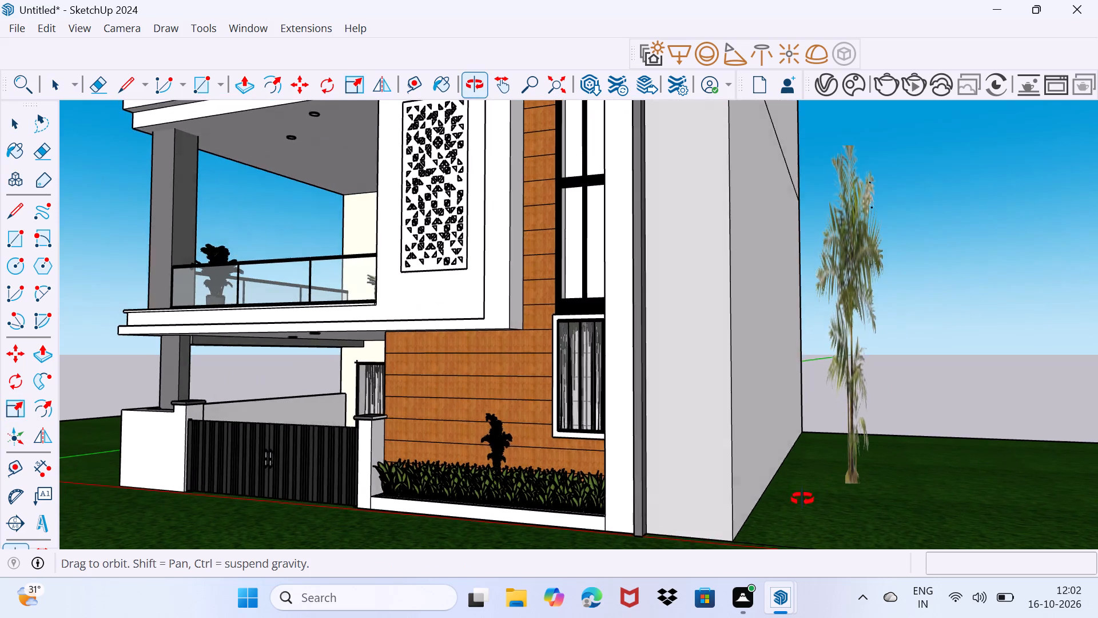
pyautogui.moveTo(802, 499); pyautogui.dragTo(986, 522, button='middle')
pyautogui.scroll(-2, 986, 522)
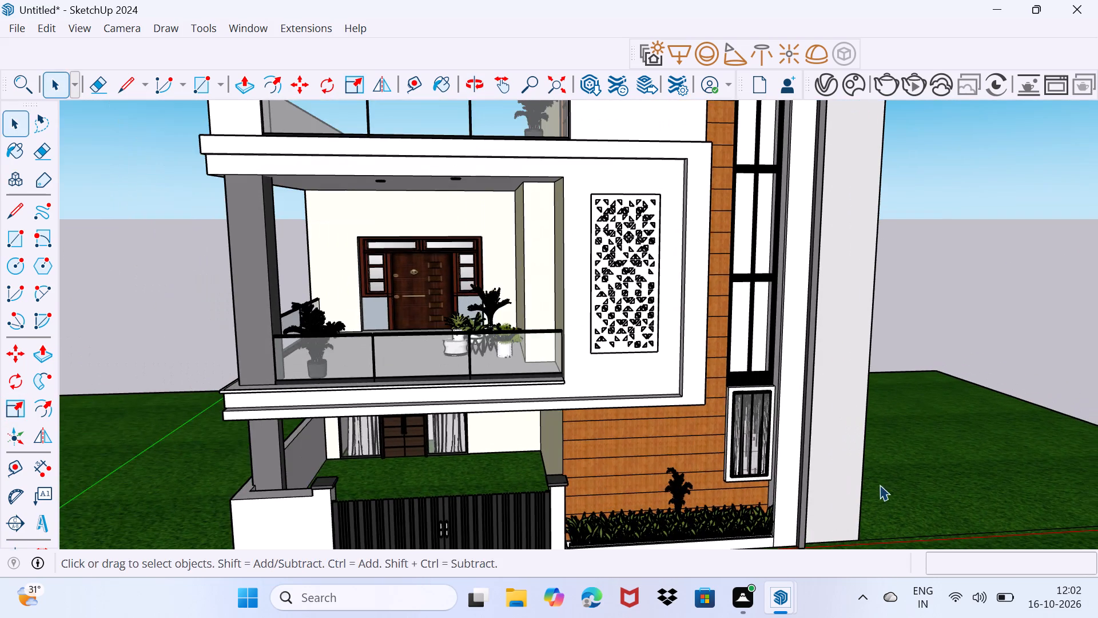
pyautogui.moveTo(880, 485); pyautogui.dragTo(914, 477, button='middle')
pyautogui.scroll(-2, 915, 477)
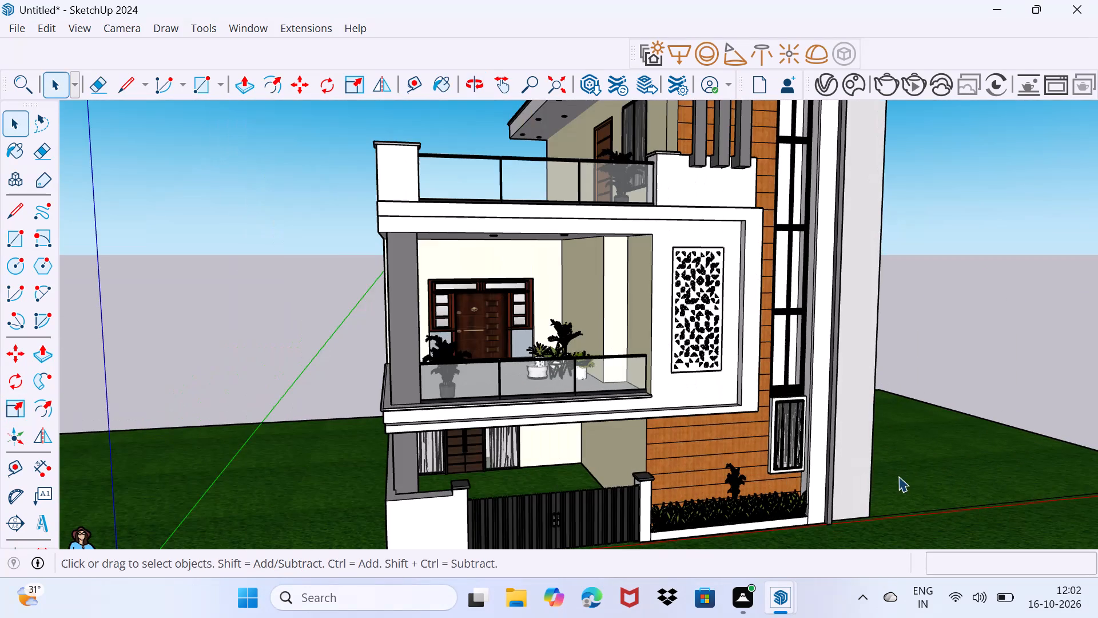
pyautogui.moveTo(889, 476); pyautogui.dragTo(766, 521, button='middle')
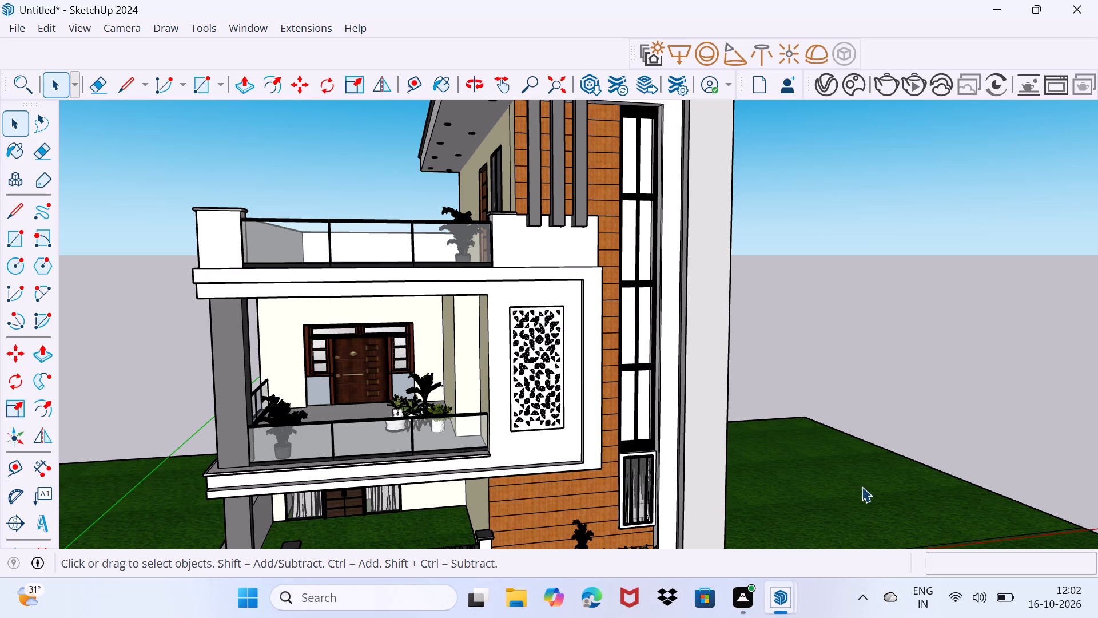
pyautogui.moveTo(840, 490); pyautogui.dragTo(776, 451, button='middle')
pyautogui.keyDown('shift'); pyautogui.moveTo(772, 453); pyautogui.dragTo(733, 434, button='middle'); pyautogui.keyUp('shift')
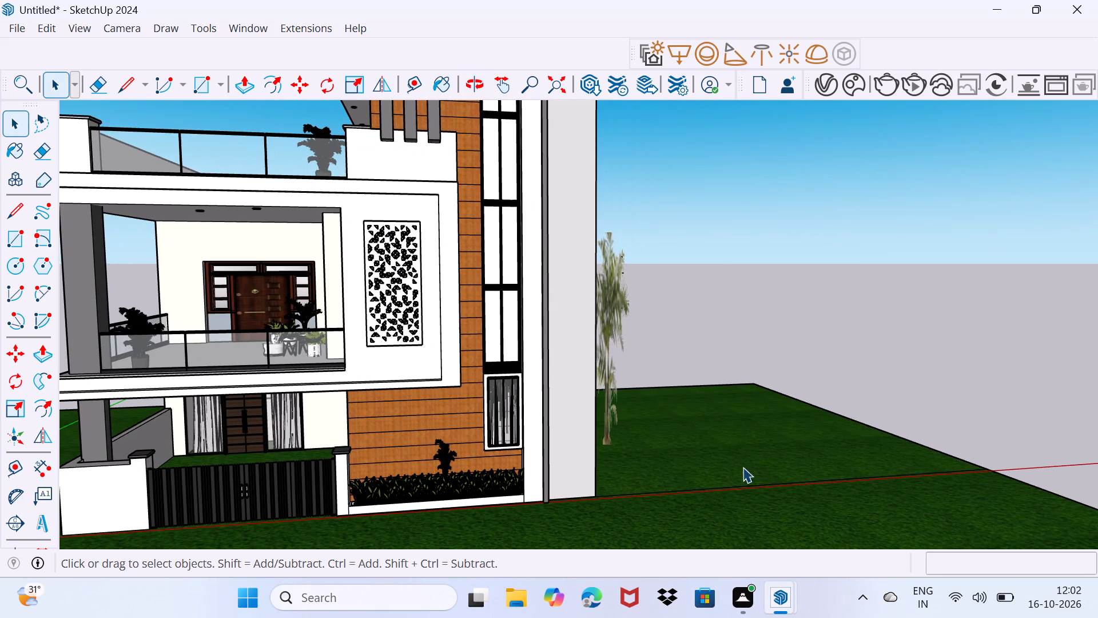
# Draw an upright line on the grass beside the palm, with branches from its top about 4' 4" along red and 4' along green.
pyautogui.scroll(1, 711, 501)
pyautogui.press('space')
pyautogui.press('l')
pyautogui.moveTo(714, 503); pyautogui.dragTo(713, 493)
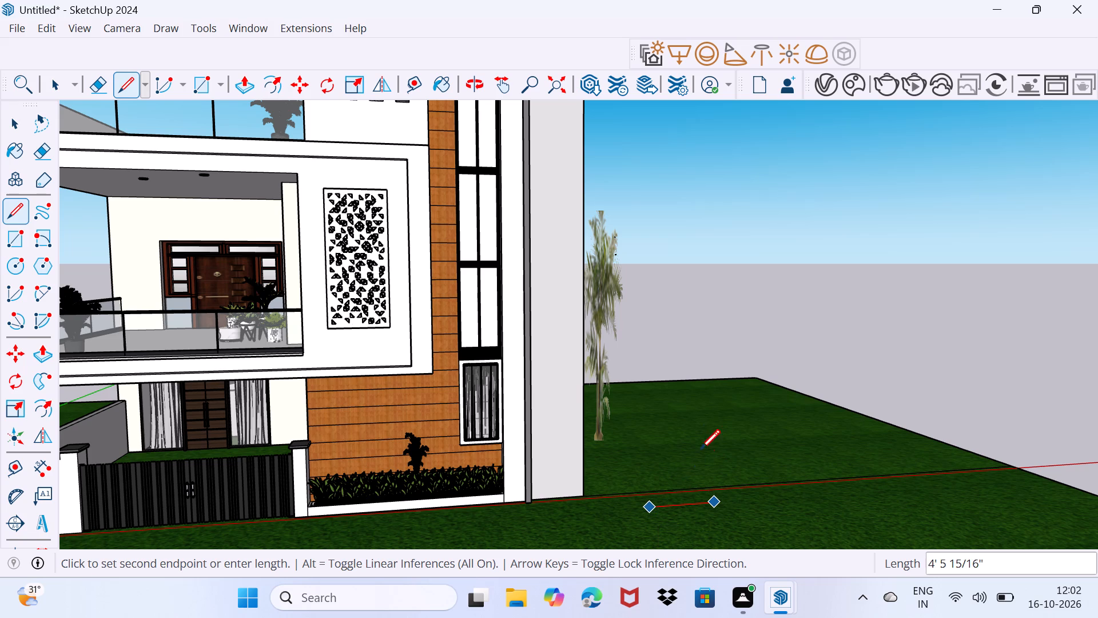
pyautogui.click(725, 453)
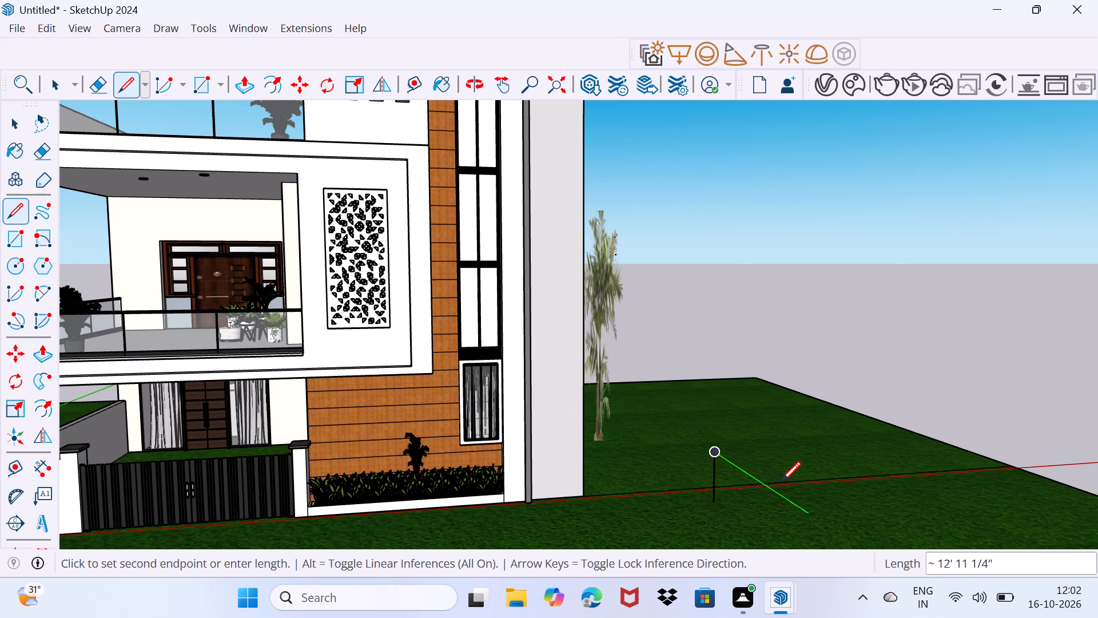
pyautogui.moveTo(714, 443); pyautogui.dragTo(719, 439)
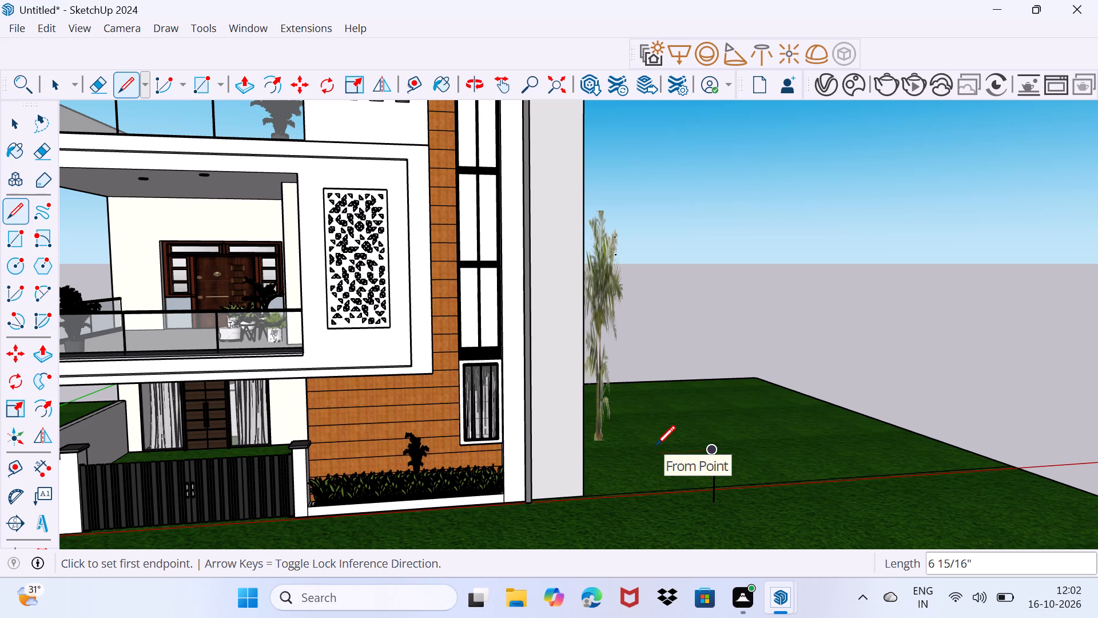
pyautogui.moveTo(655, 445); pyautogui.dragTo(657, 440)
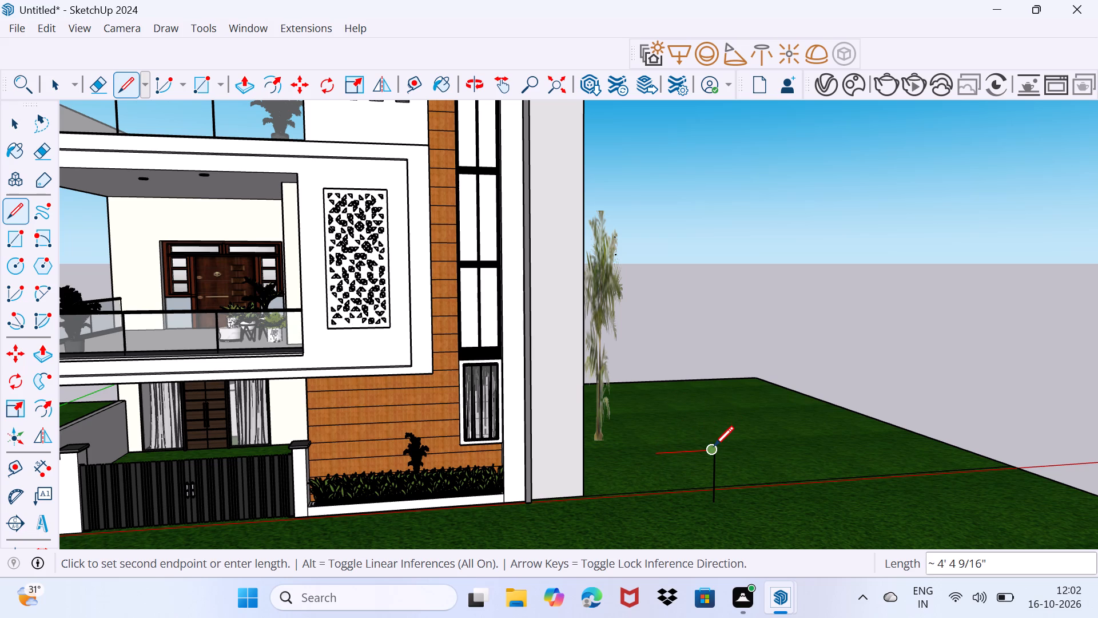
pyautogui.click(714, 446)
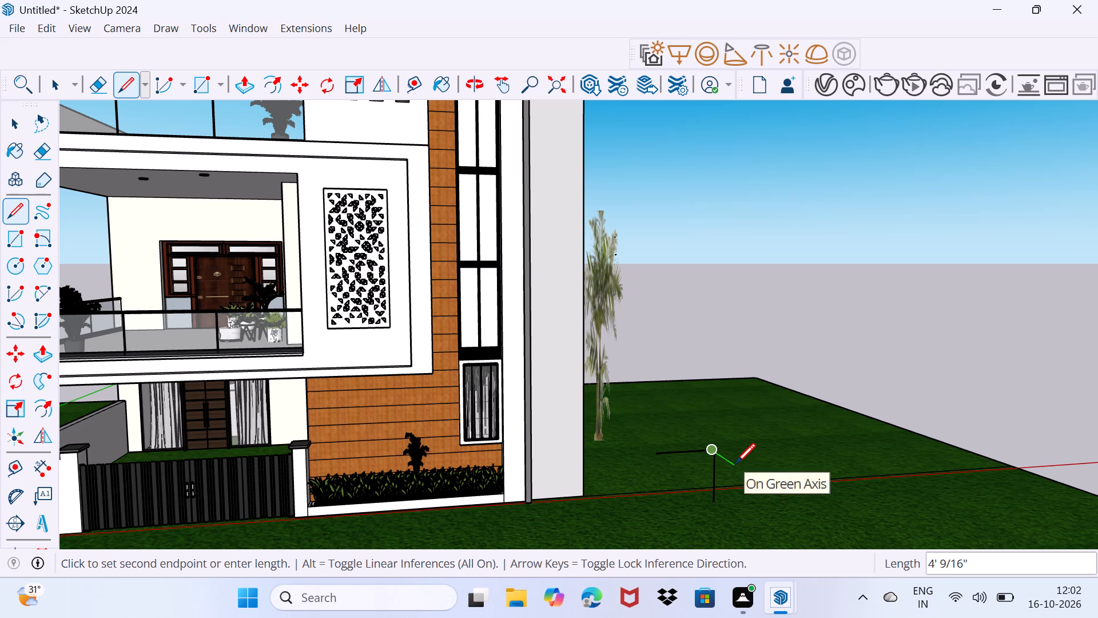
pyautogui.click(735, 463)
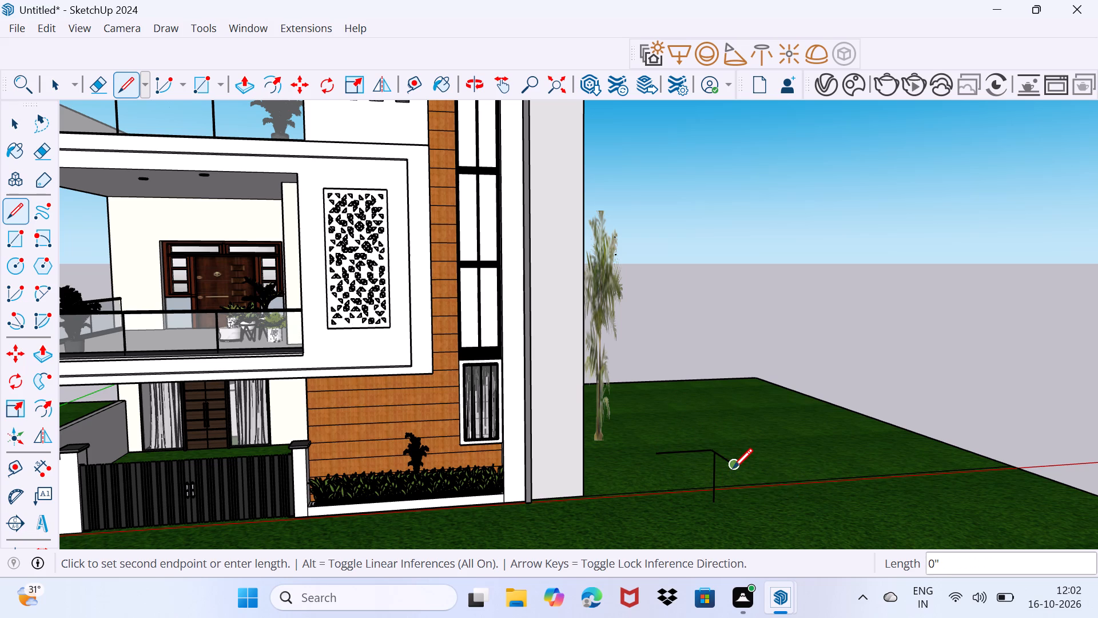
# Add a segment about 1' 3" to the green branch's end, a separate line beyond it, and a diagonal about 10' 2" meeting the segment's end.
pyautogui.moveTo(733, 470); pyautogui.dragTo(766, 455)
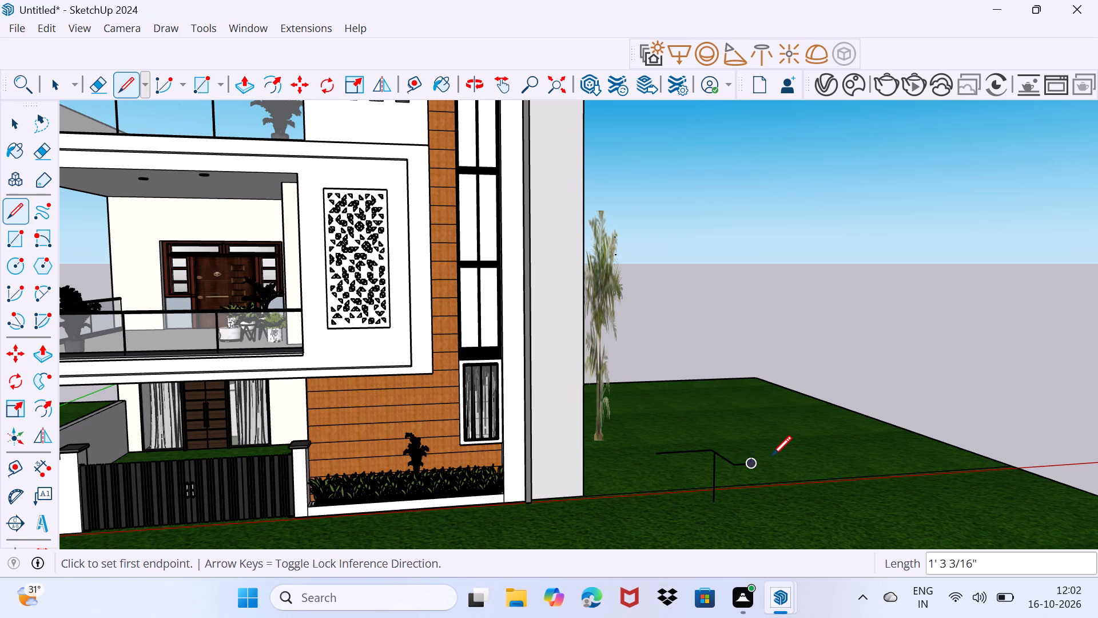
pyautogui.click(771, 455)
pyautogui.click(799, 447)
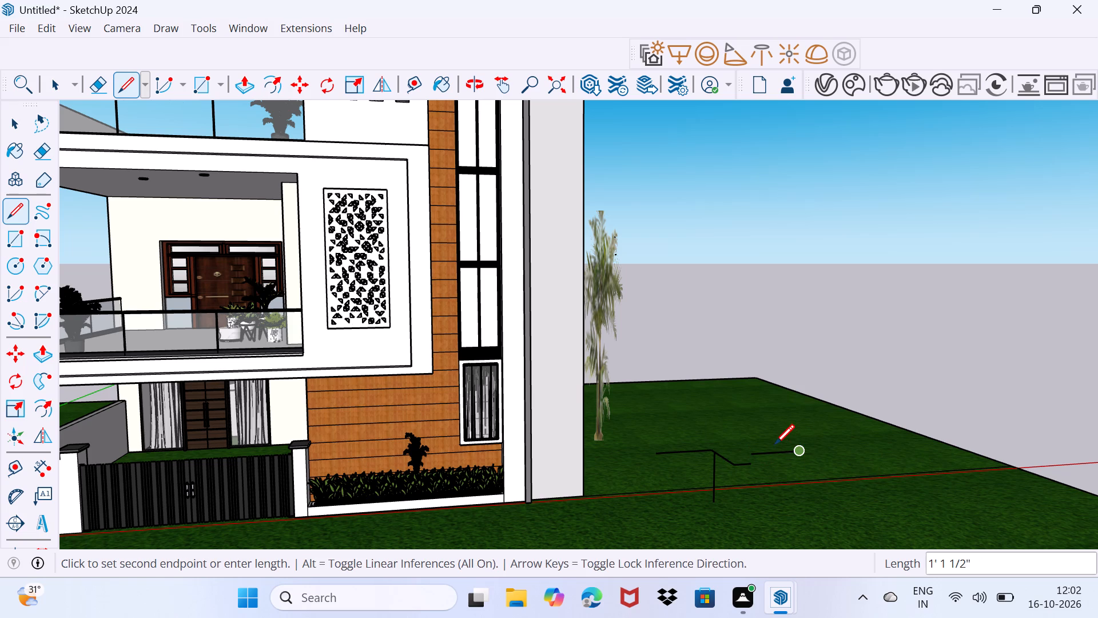
pyautogui.click(770, 445)
pyautogui.click(732, 440)
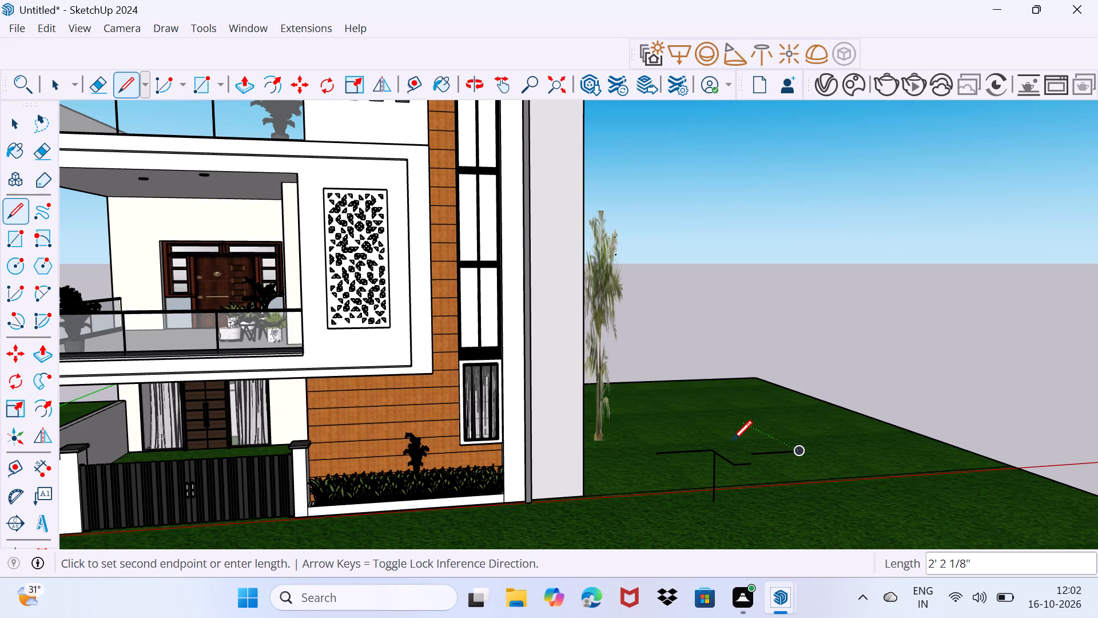
pyautogui.moveTo(724, 455); pyautogui.dragTo(812, 447, button='middle')
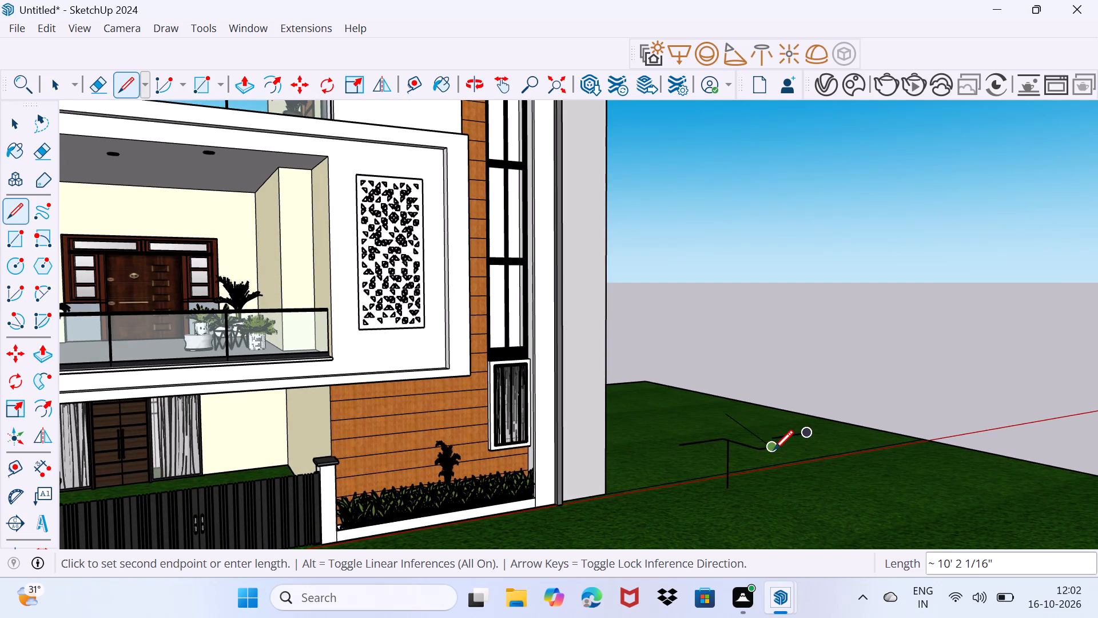
pyautogui.click(769, 450)
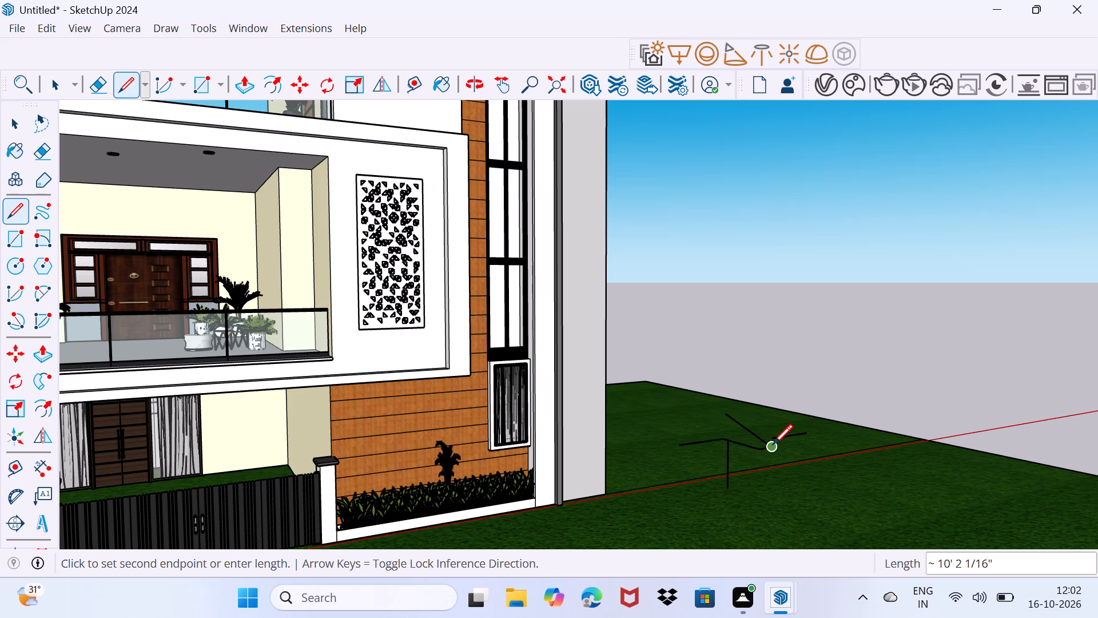
# Connect the segment's end up to the separate line about 8 3/8", link back to the upright's top, and close a triangular face.
pyautogui.scroll(8, 773, 438)
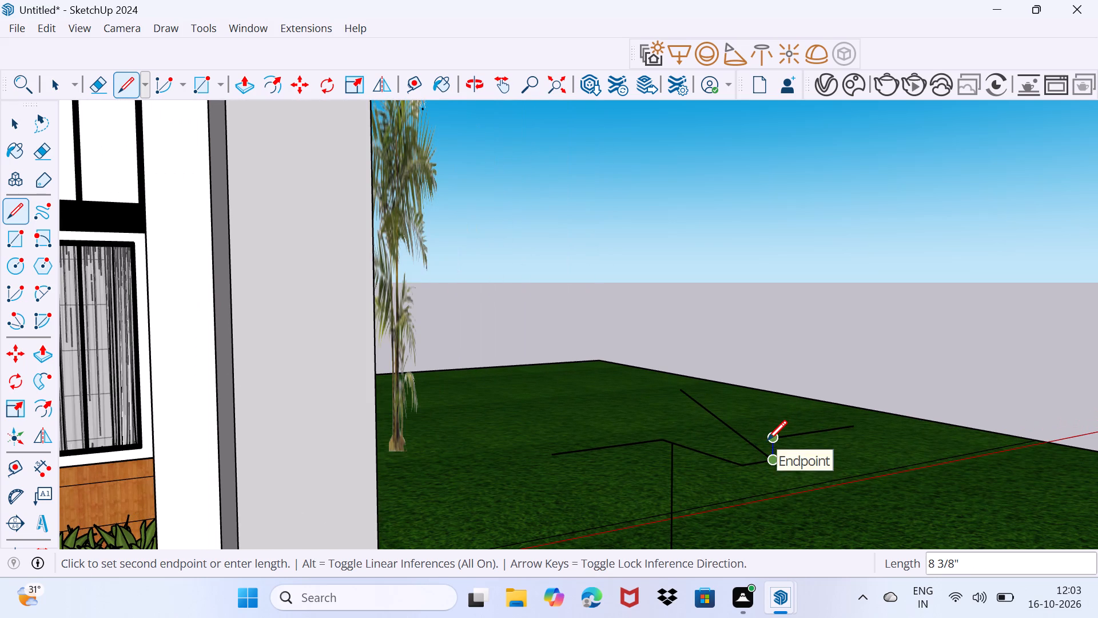
pyautogui.click(767, 440)
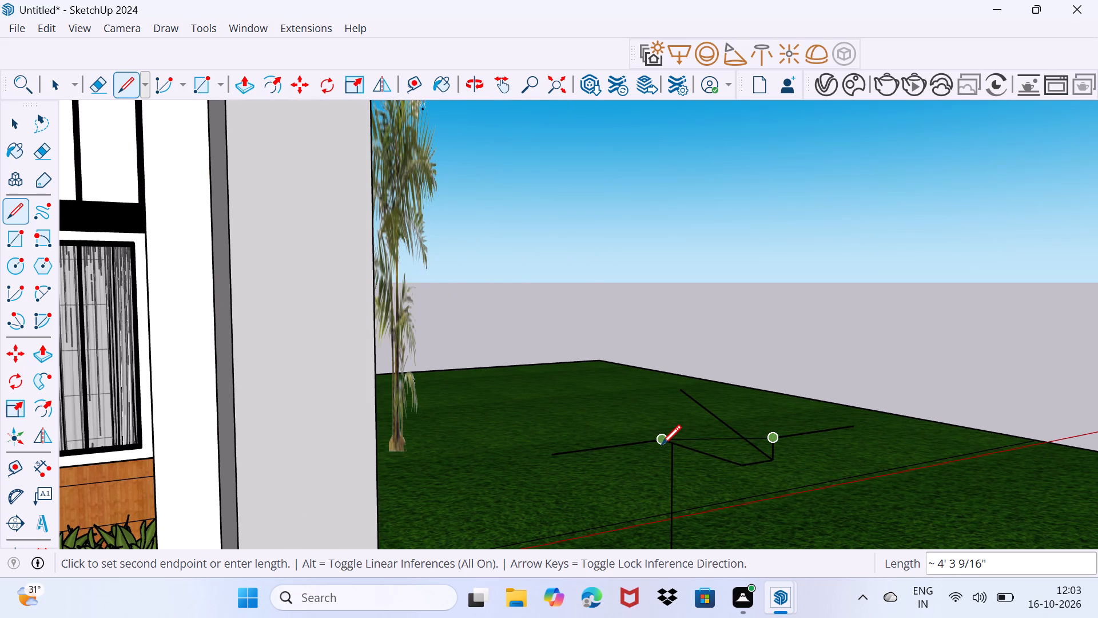
pyautogui.click(658, 445)
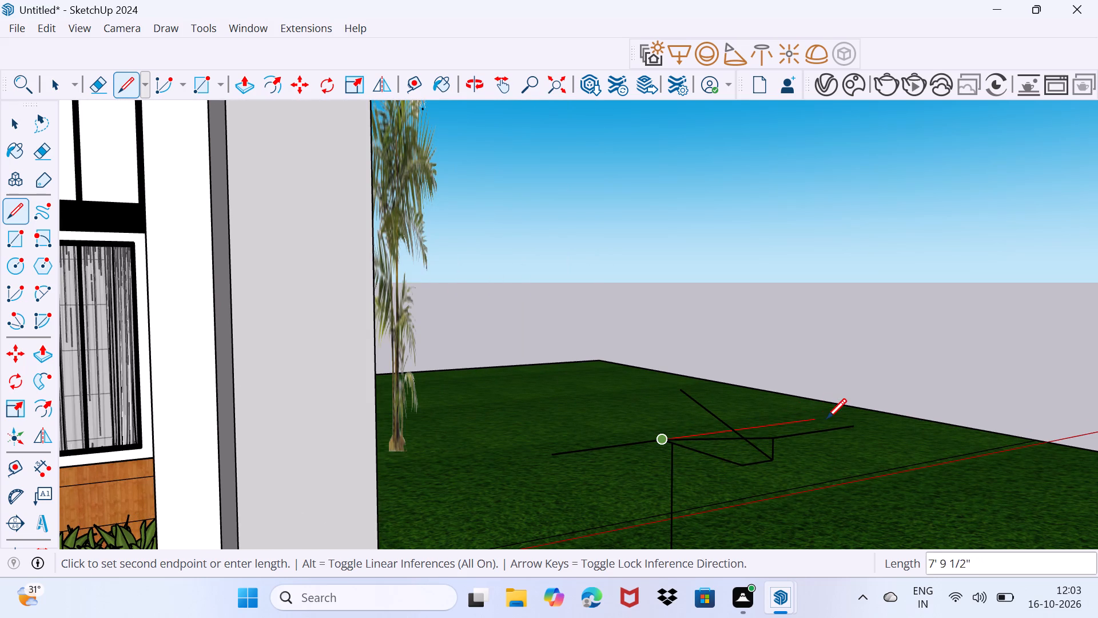
pyautogui.click(854, 422)
# Draw an edge from the triangle's near corner to the lower branch corner to form faces beneath it.
pyautogui.scroll(3, 758, 450)
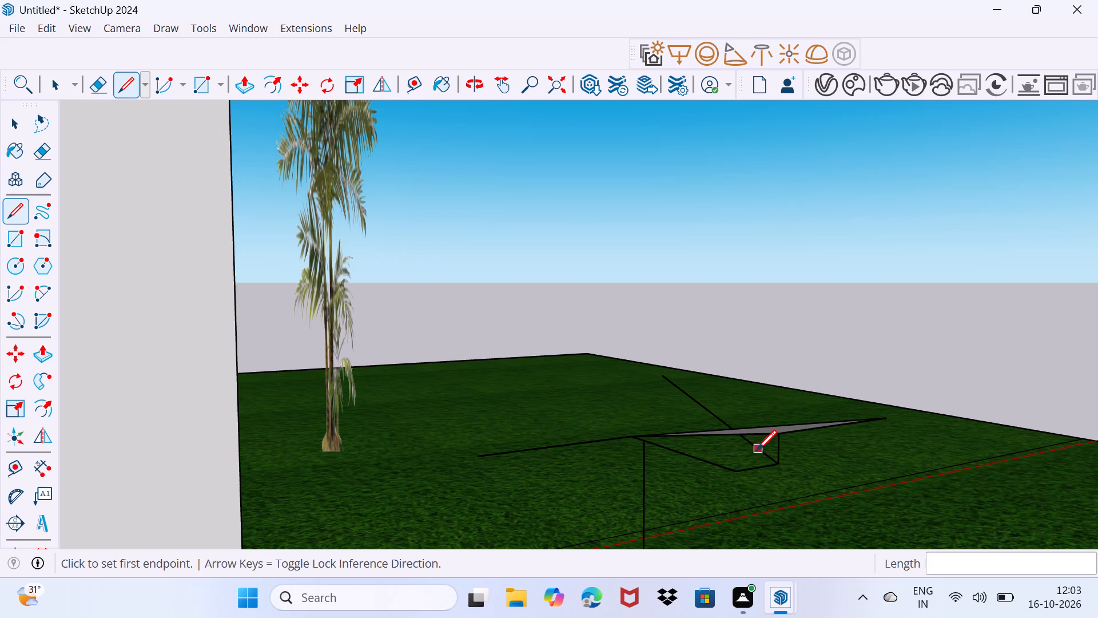
pyautogui.scroll(1, 754, 447)
pyautogui.moveTo(754, 447); pyautogui.dragTo(988, 299, button='middle')
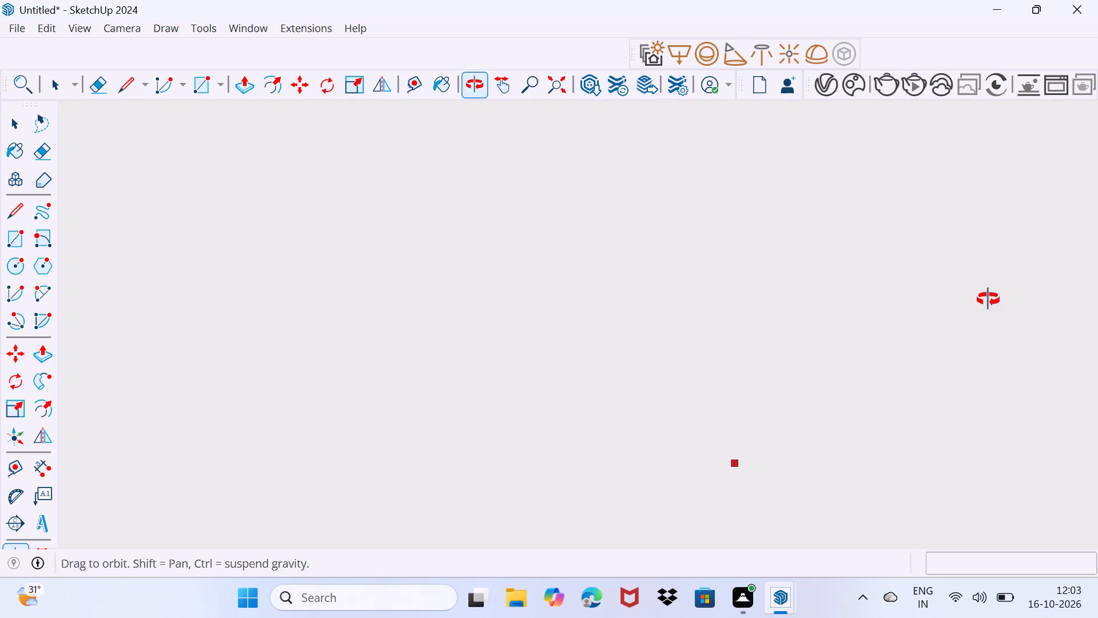
pyautogui.moveTo(988, 299); pyautogui.dragTo(937, 414, button='middle')
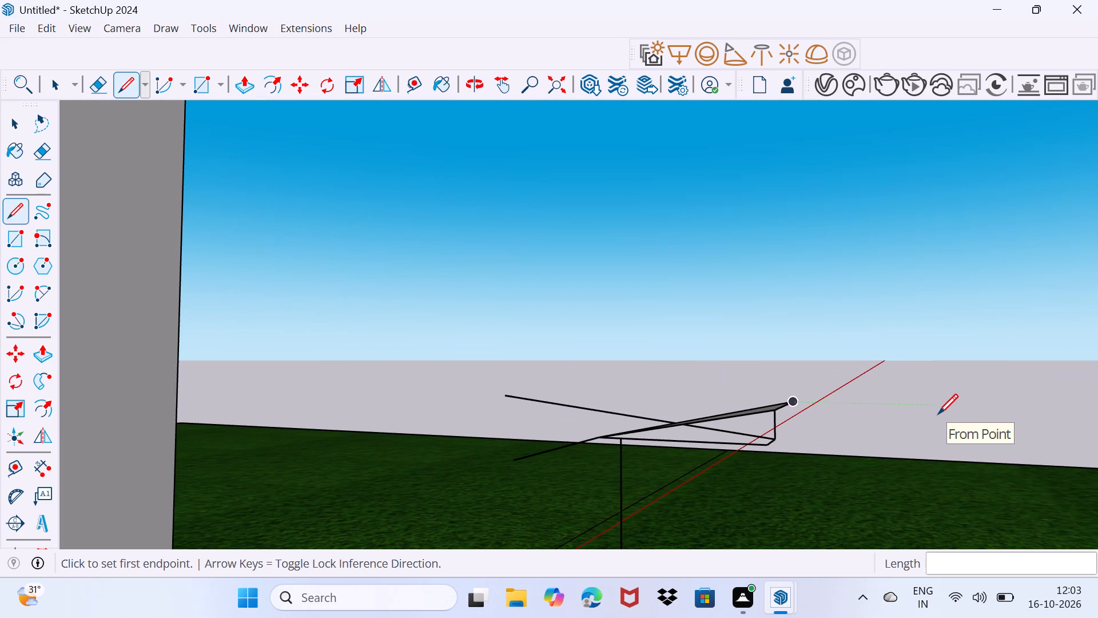
pyautogui.scroll(3, 602, 459)
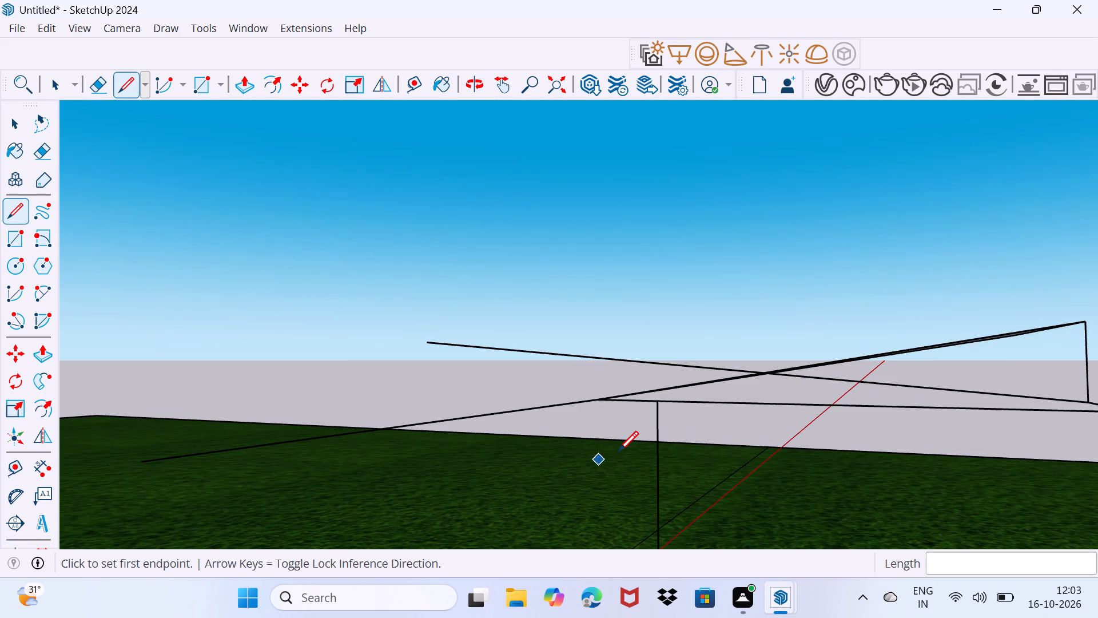
pyautogui.moveTo(797, 424); pyautogui.dragTo(717, 441, button='middle')
pyautogui.scroll(-9, 717, 441)
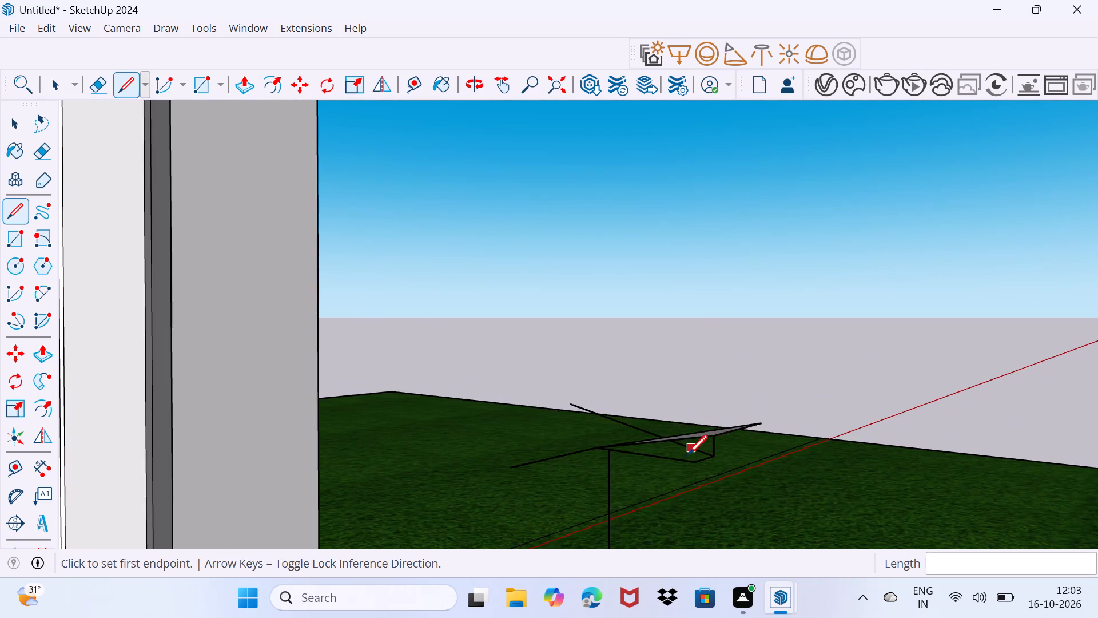
pyautogui.scroll(-4, 680, 462)
pyautogui.moveTo(673, 469); pyautogui.dragTo(719, 534, button='middle')
pyautogui.scroll(2, 663, 413)
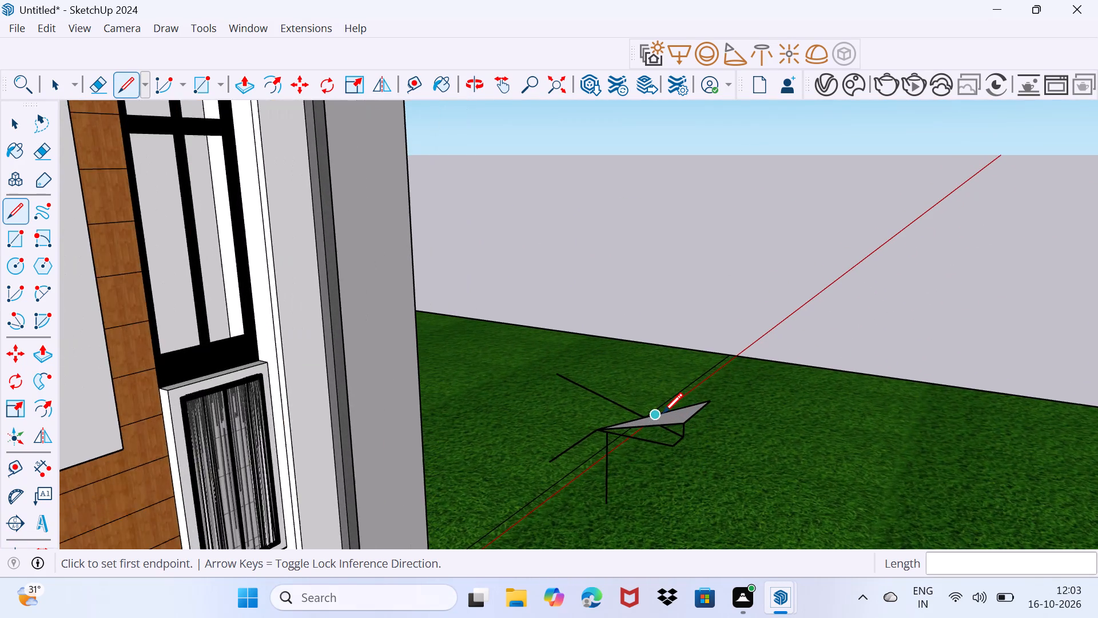
pyautogui.scroll(4, 669, 422)
pyautogui.moveTo(682, 457); pyautogui.dragTo(700, 457, button='middle')
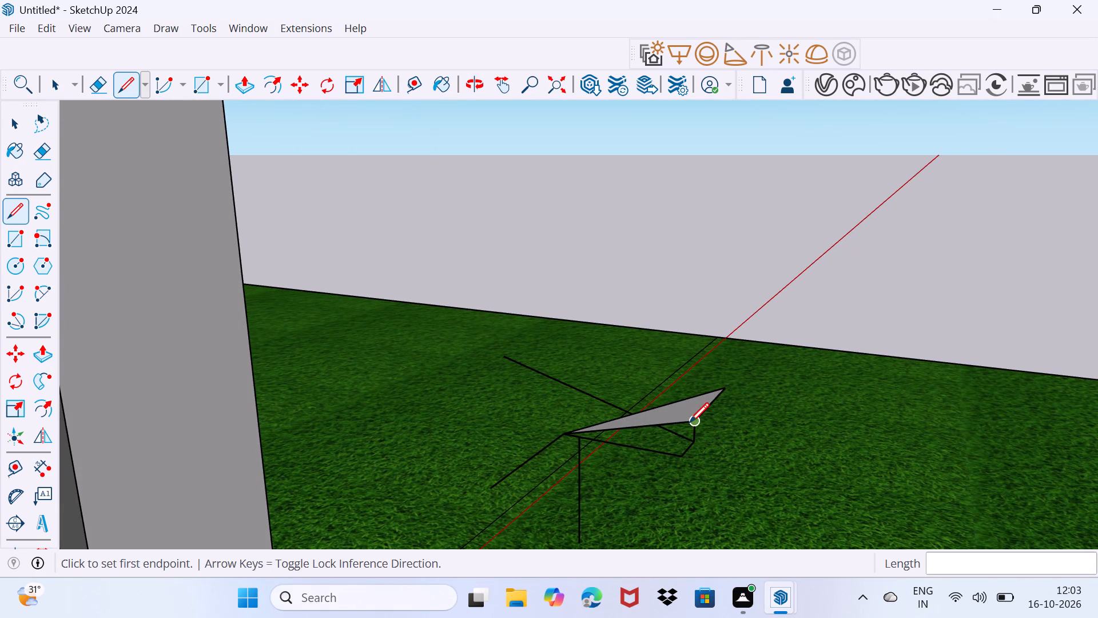
pyautogui.click(689, 422)
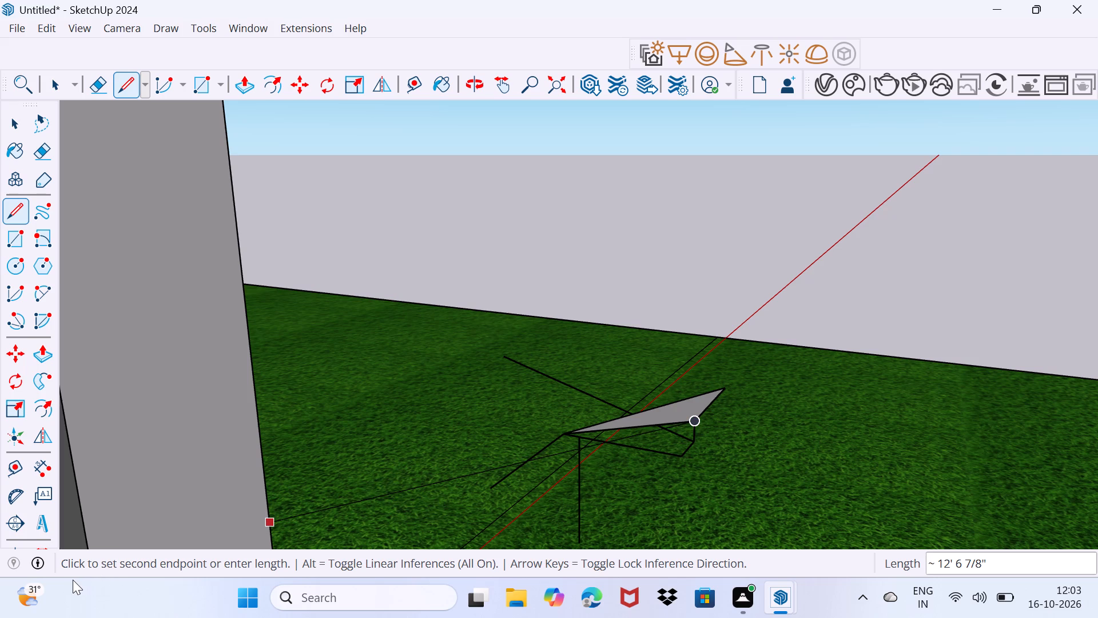
pyautogui.scroll(1, 0, 529)
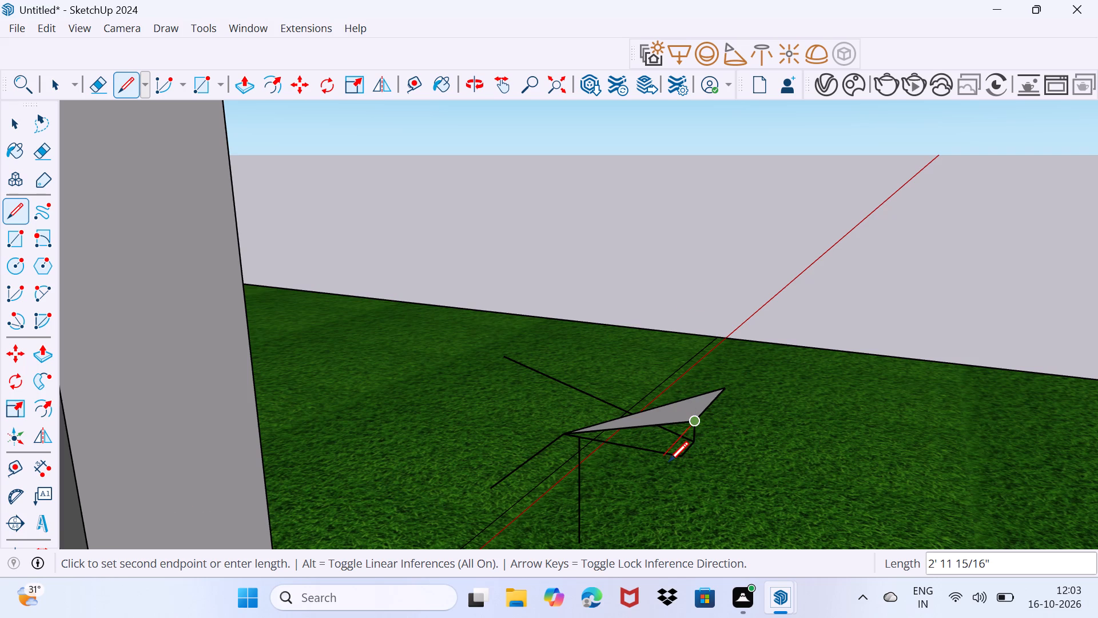
pyautogui.click(678, 462)
# Draw an edge from the lower corner to the triangle's outer tip to close the end of the faceted shape.
pyautogui.moveTo(694, 454); pyautogui.dragTo(617, 423, button='middle')
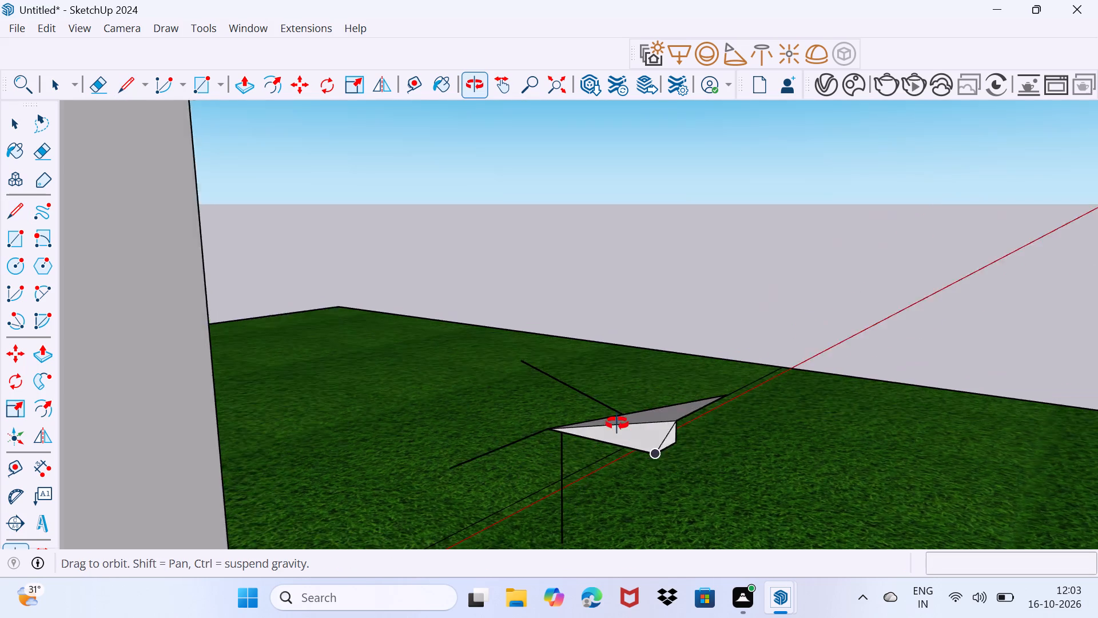
pyautogui.moveTo(617, 423); pyautogui.dragTo(530, 354, button='middle')
pyautogui.click(621, 405)
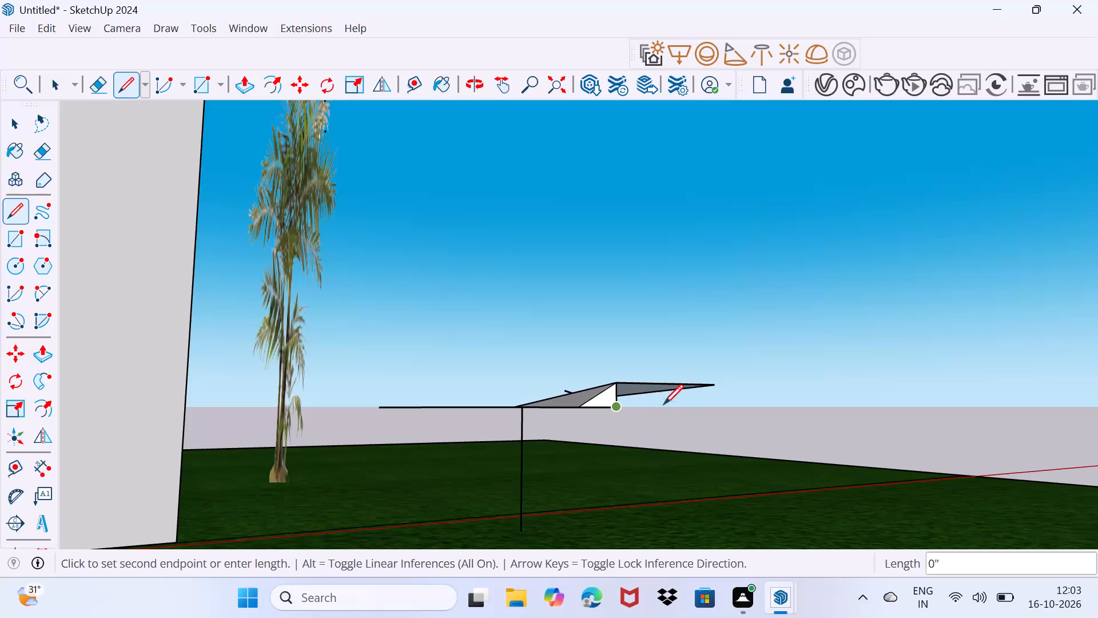
pyautogui.click(713, 385)
# Join the free ends of the red-axis branch and the long diagonal, and draw an edge to the branch junction to form a triangular face.
pyautogui.moveTo(619, 469); pyautogui.dragTo(729, 482, button='middle')
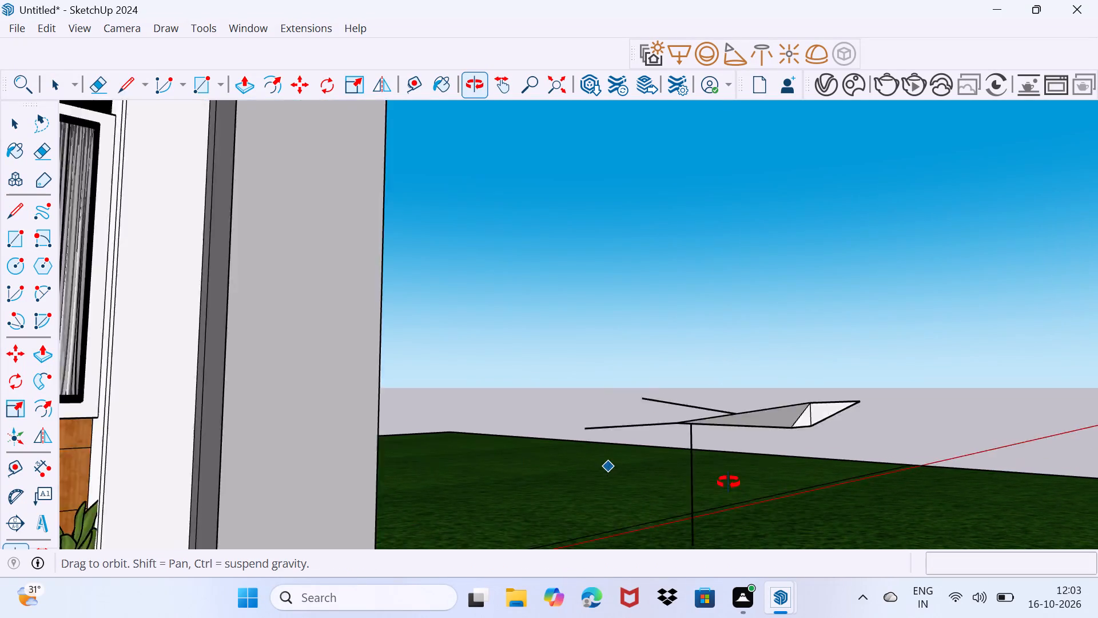
pyautogui.moveTo(729, 482); pyautogui.dragTo(765, 494, button='middle')
pyautogui.scroll(-2, 765, 494)
pyautogui.scroll(2, 803, 489)
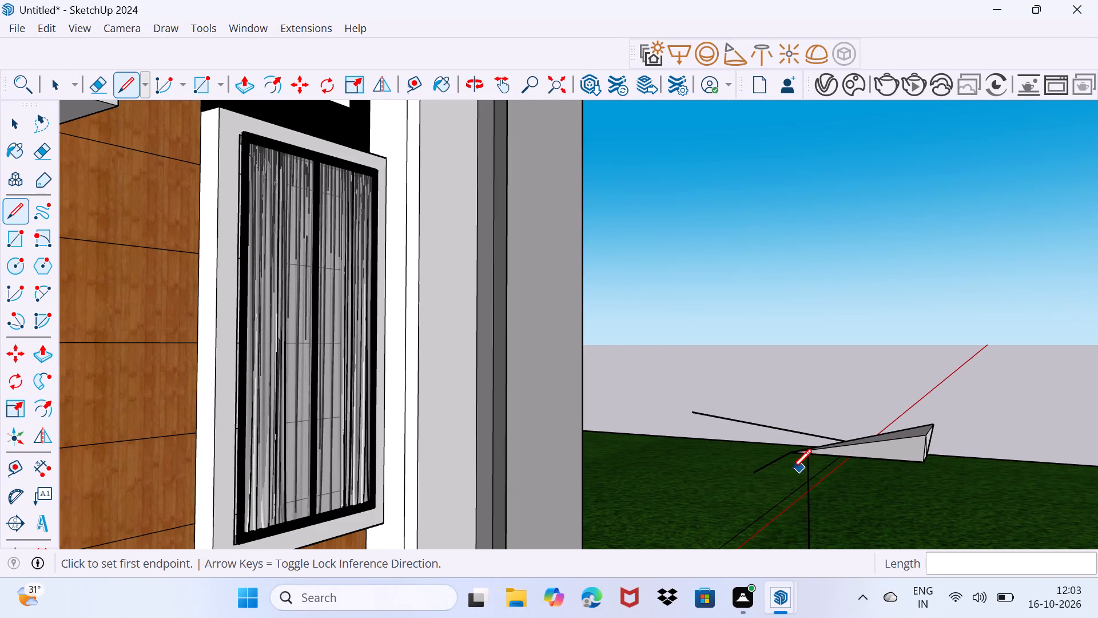
pyautogui.click(751, 475)
pyautogui.click(691, 415)
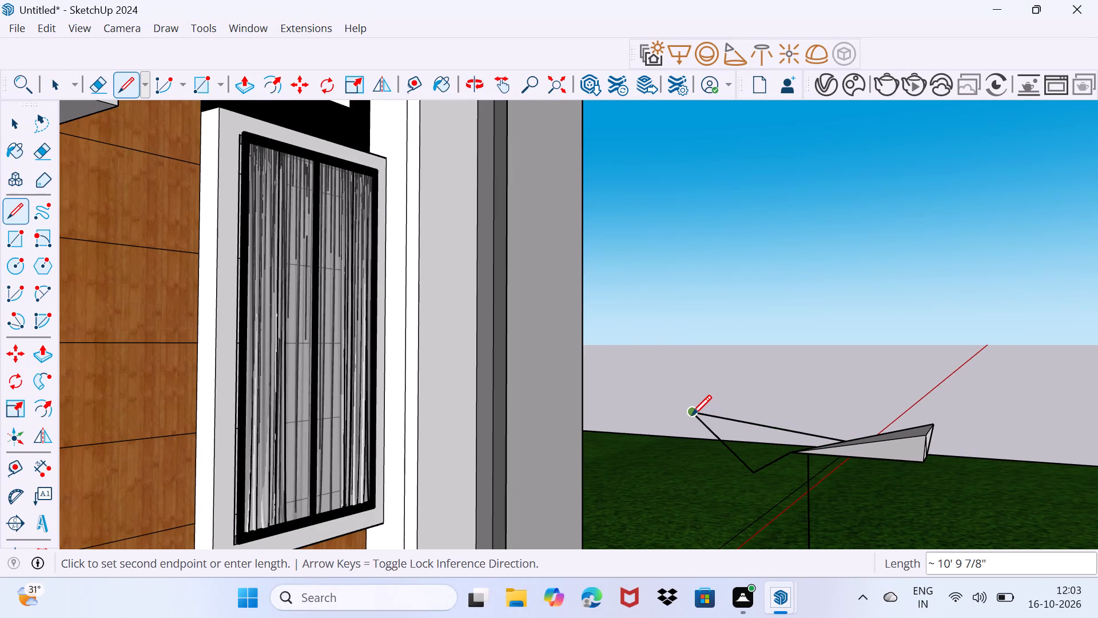
pyautogui.moveTo(748, 429); pyautogui.dragTo(663, 530, button='middle')
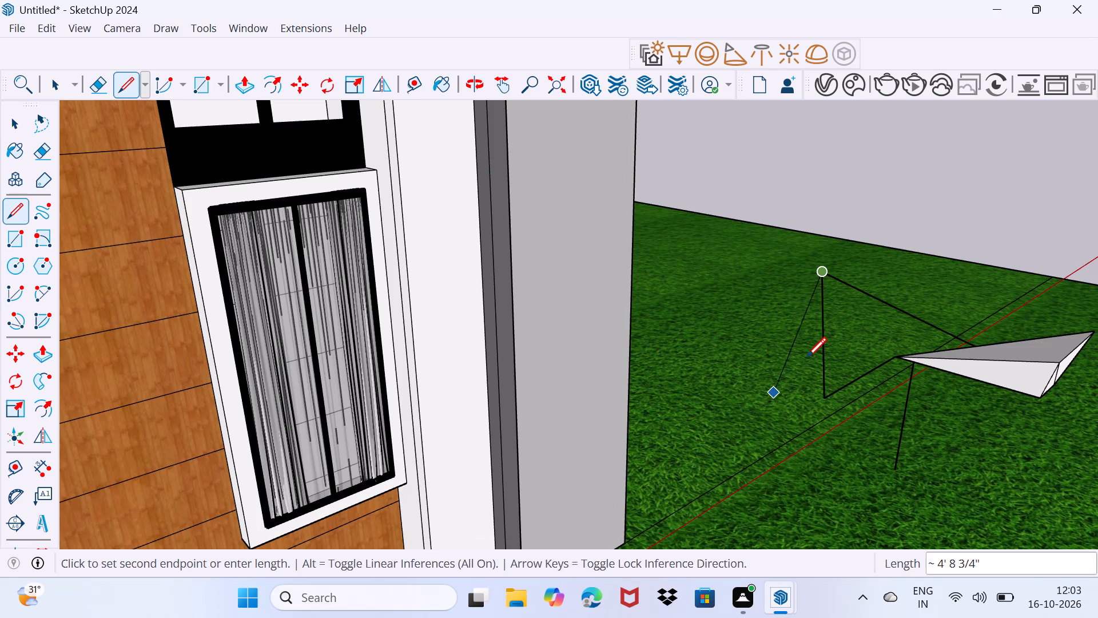
pyautogui.moveTo(806, 355); pyautogui.dragTo(741, 406, button='middle')
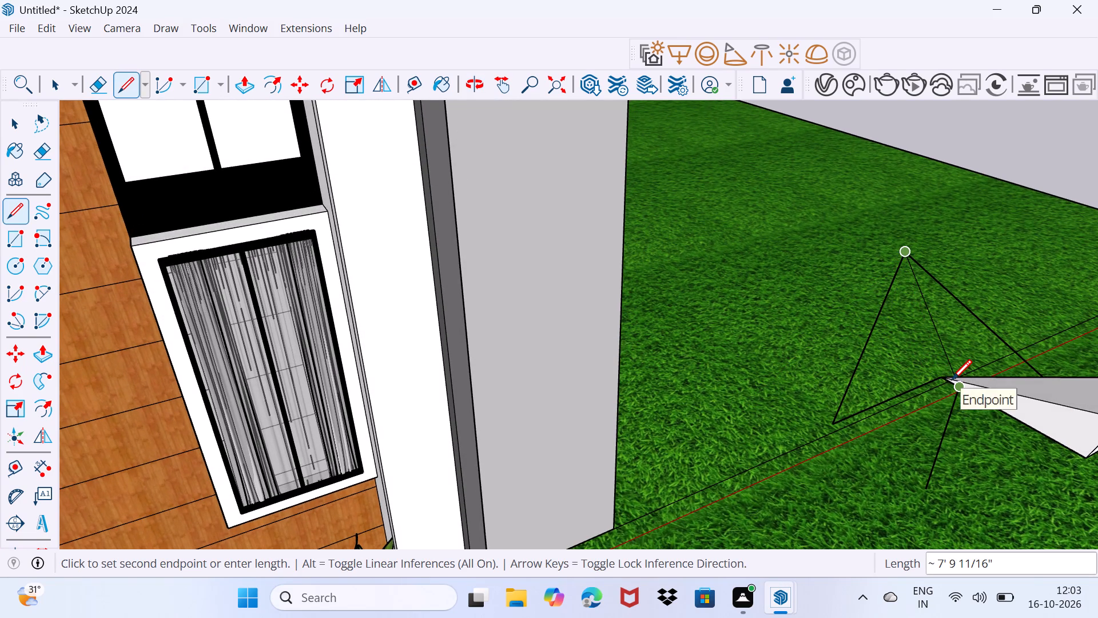
pyautogui.click(945, 379)
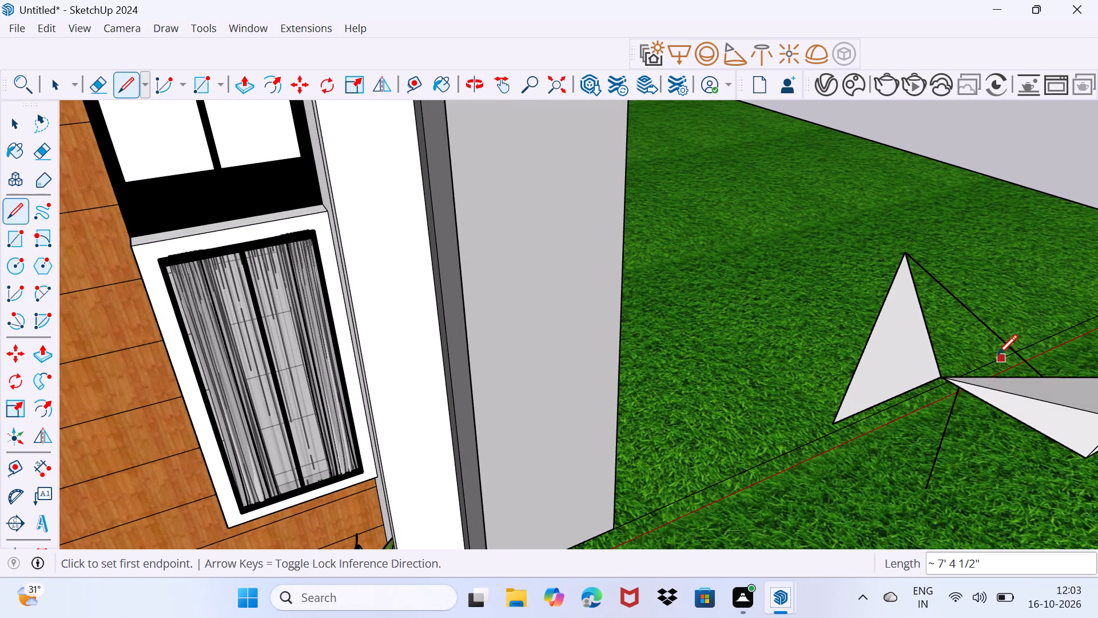
# Draw edges from the branch junction to the long diagonal to form a second triangular face and a narrow one beside the first shape.
pyautogui.click(941, 374)
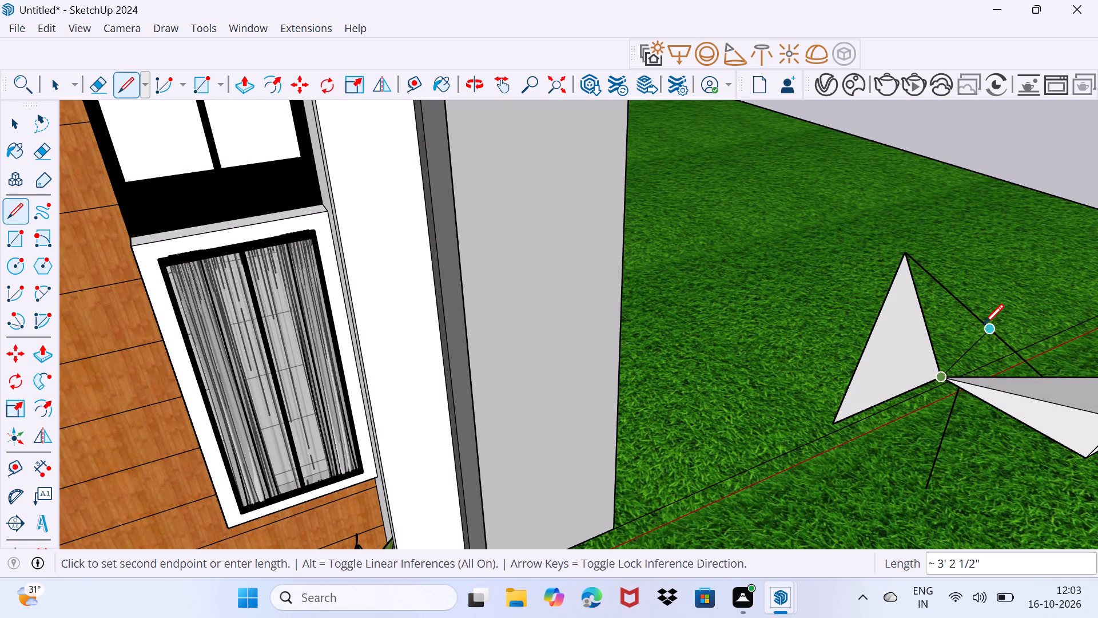
pyautogui.click(986, 320)
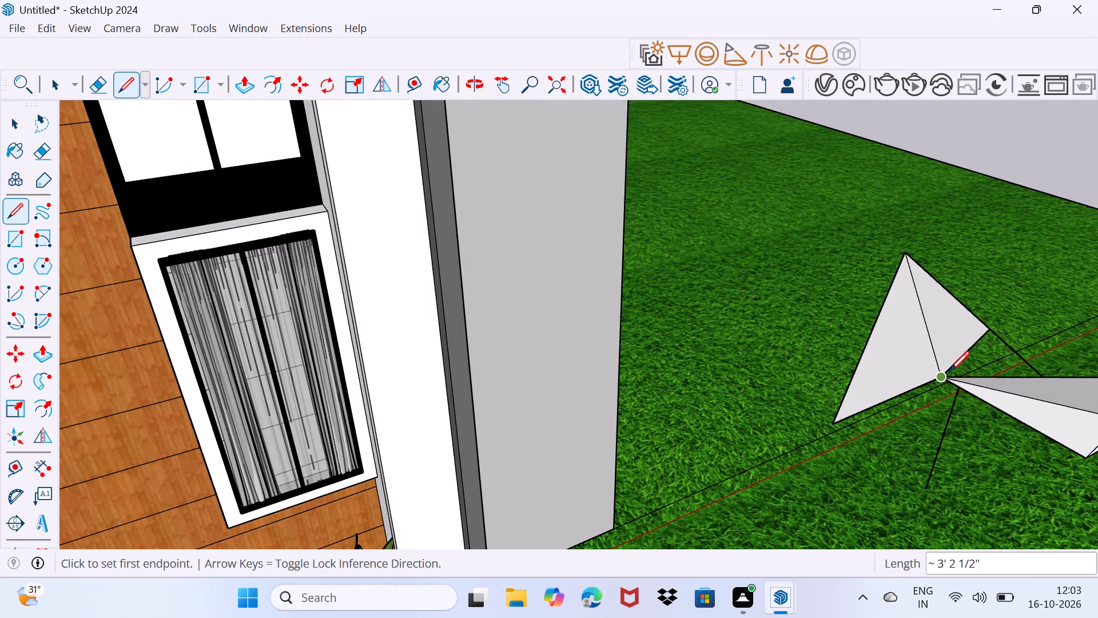
pyautogui.click(949, 371)
pyautogui.click(1016, 359)
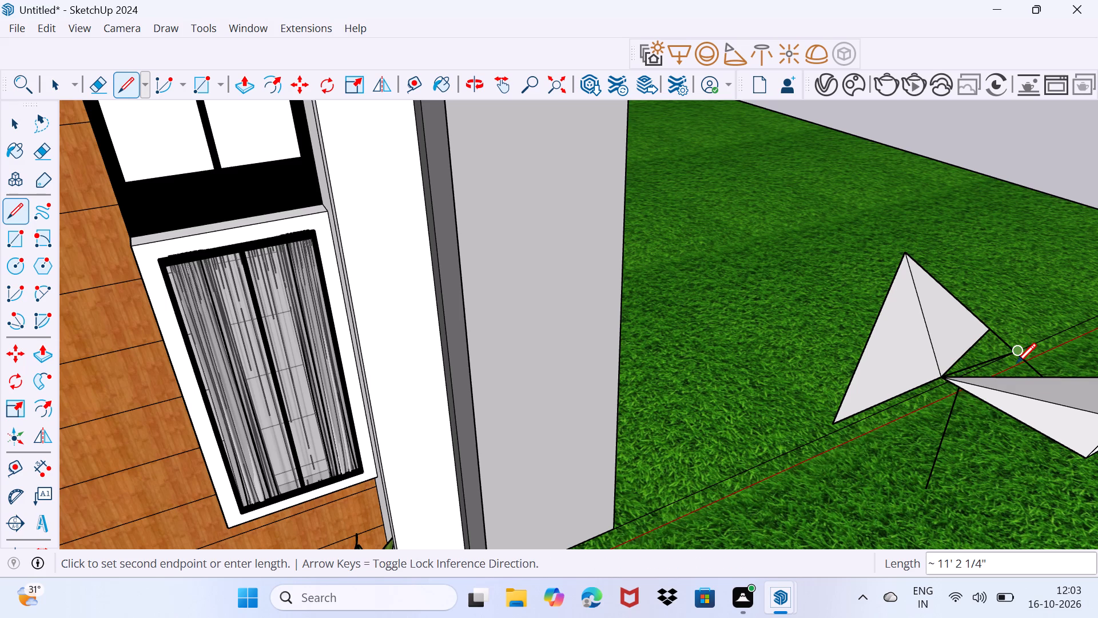
pyautogui.click(1045, 377)
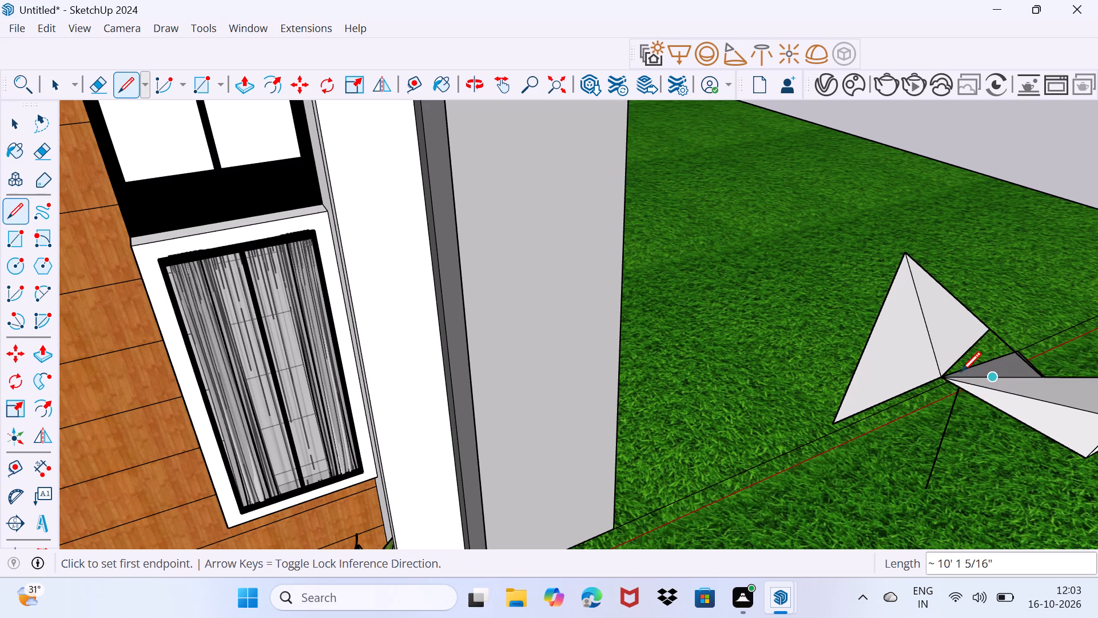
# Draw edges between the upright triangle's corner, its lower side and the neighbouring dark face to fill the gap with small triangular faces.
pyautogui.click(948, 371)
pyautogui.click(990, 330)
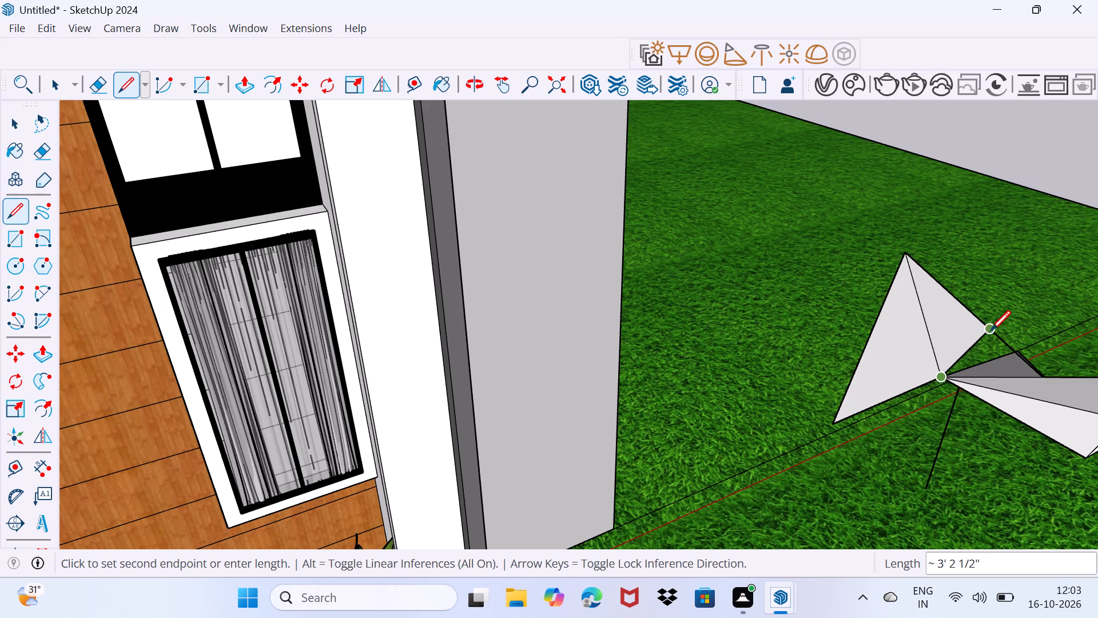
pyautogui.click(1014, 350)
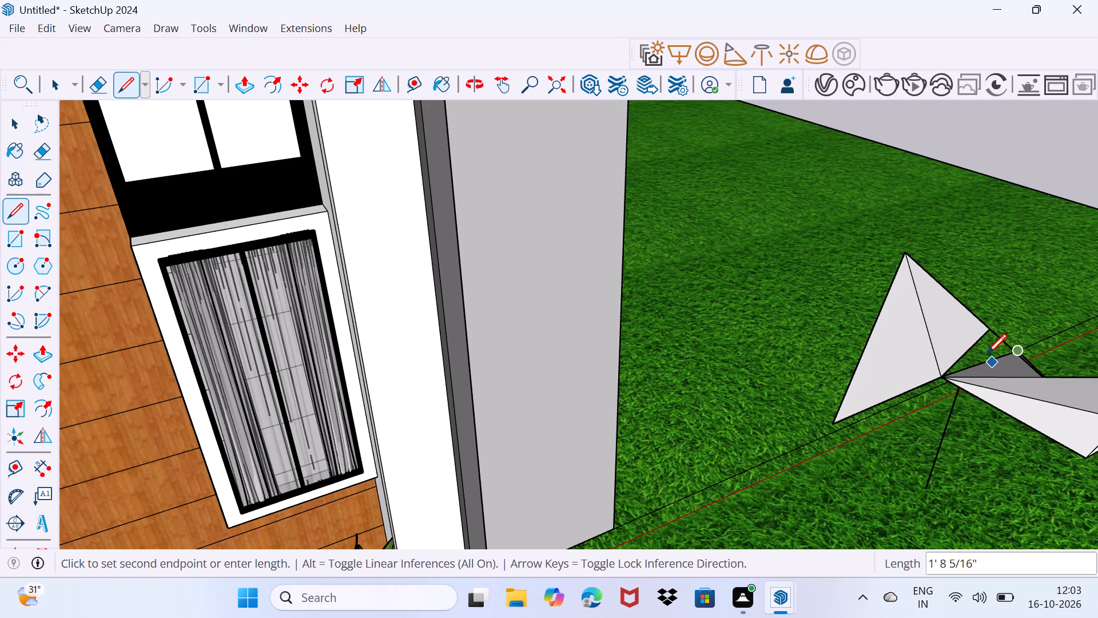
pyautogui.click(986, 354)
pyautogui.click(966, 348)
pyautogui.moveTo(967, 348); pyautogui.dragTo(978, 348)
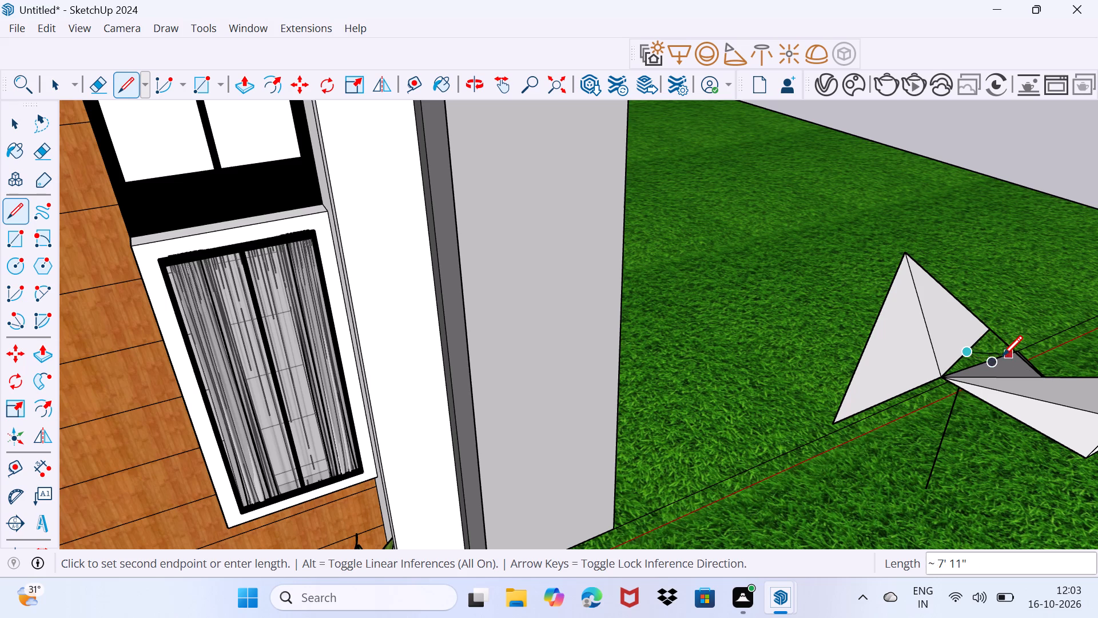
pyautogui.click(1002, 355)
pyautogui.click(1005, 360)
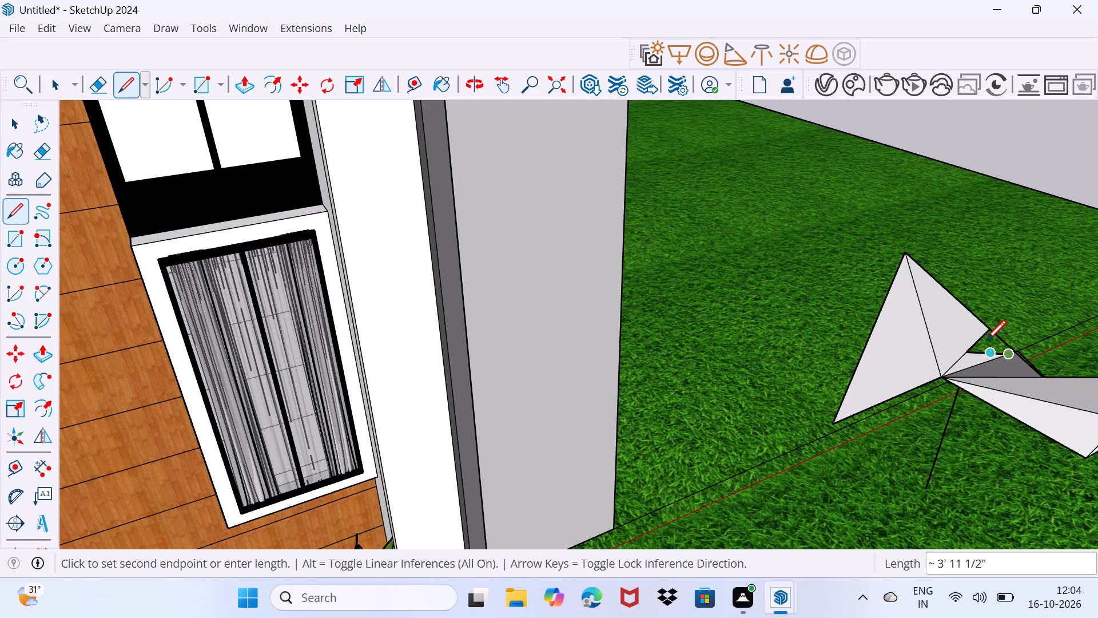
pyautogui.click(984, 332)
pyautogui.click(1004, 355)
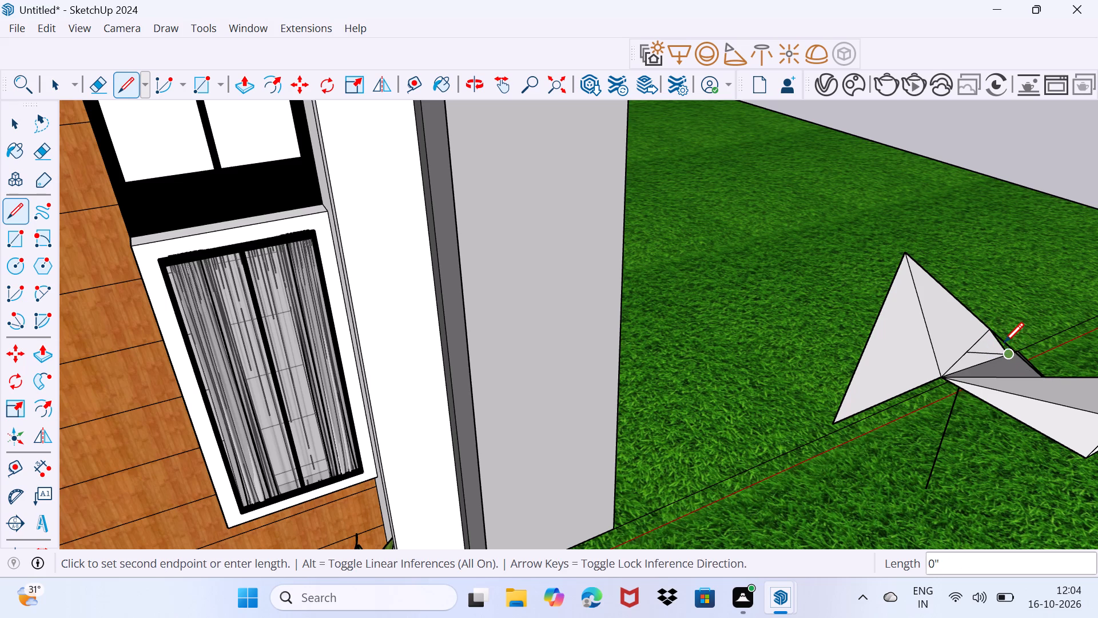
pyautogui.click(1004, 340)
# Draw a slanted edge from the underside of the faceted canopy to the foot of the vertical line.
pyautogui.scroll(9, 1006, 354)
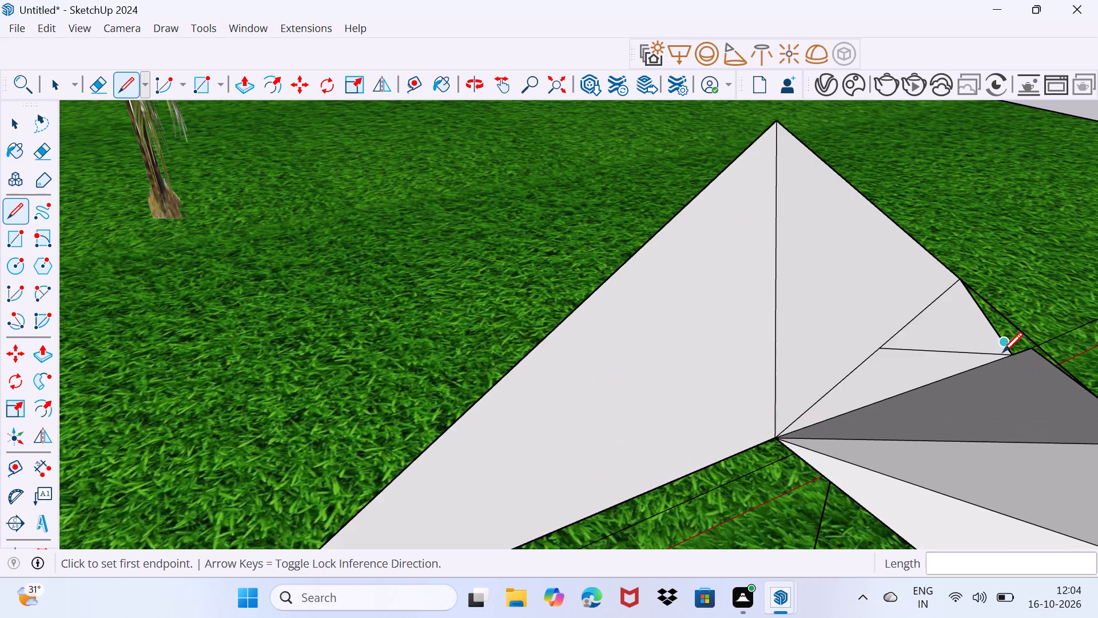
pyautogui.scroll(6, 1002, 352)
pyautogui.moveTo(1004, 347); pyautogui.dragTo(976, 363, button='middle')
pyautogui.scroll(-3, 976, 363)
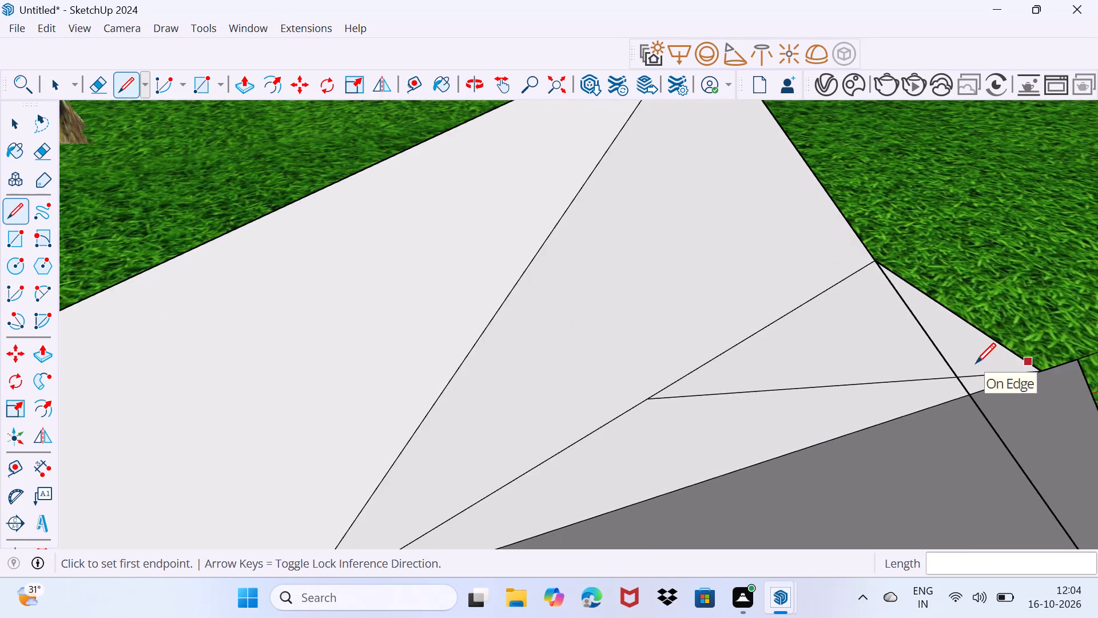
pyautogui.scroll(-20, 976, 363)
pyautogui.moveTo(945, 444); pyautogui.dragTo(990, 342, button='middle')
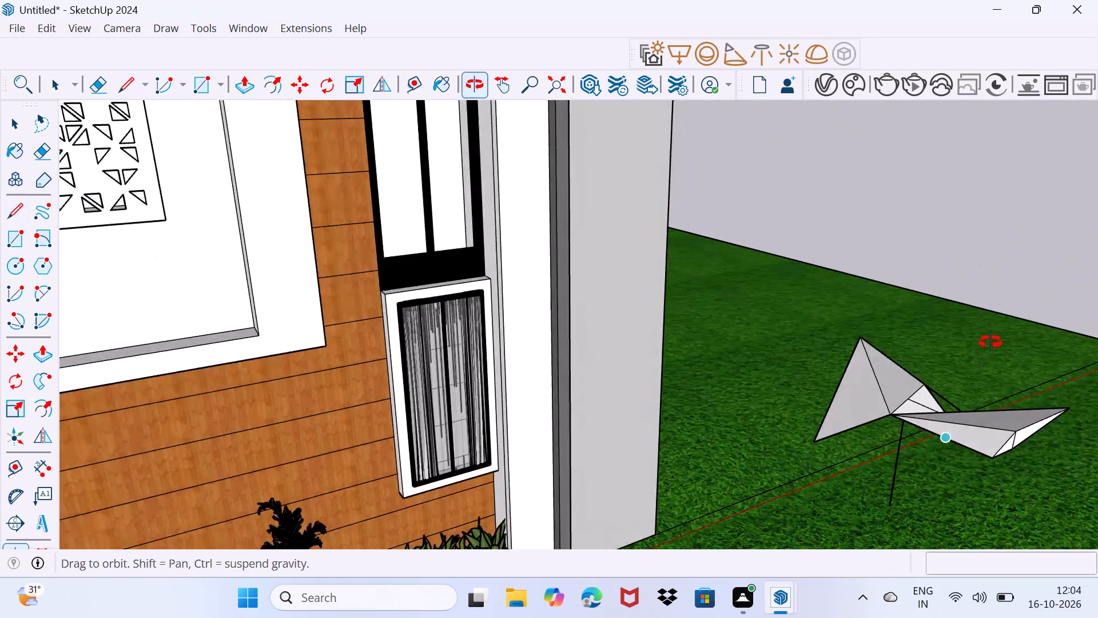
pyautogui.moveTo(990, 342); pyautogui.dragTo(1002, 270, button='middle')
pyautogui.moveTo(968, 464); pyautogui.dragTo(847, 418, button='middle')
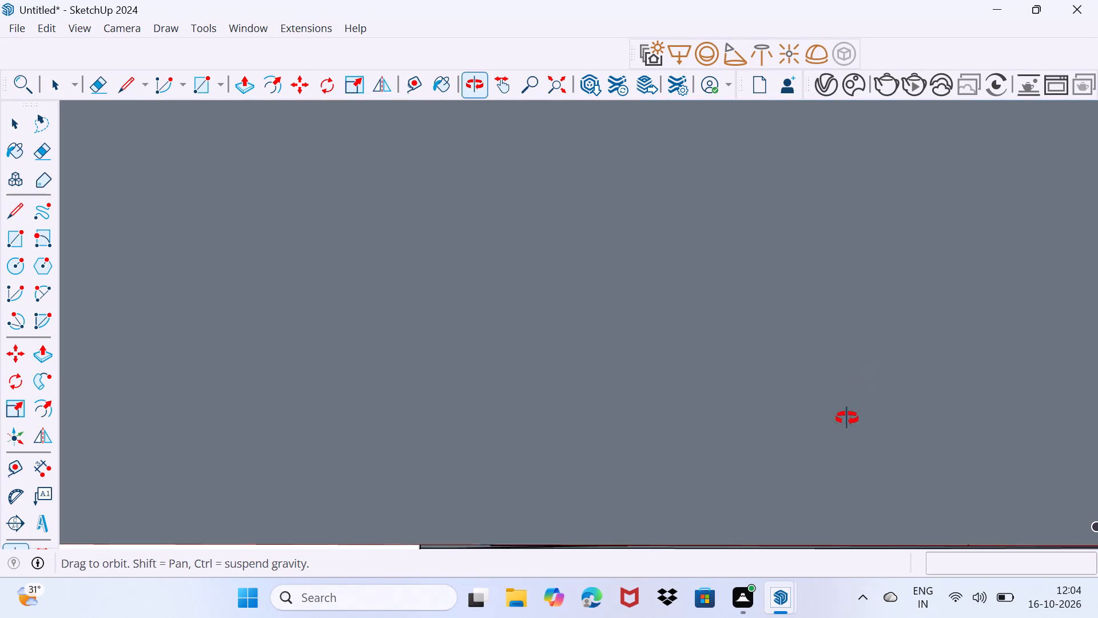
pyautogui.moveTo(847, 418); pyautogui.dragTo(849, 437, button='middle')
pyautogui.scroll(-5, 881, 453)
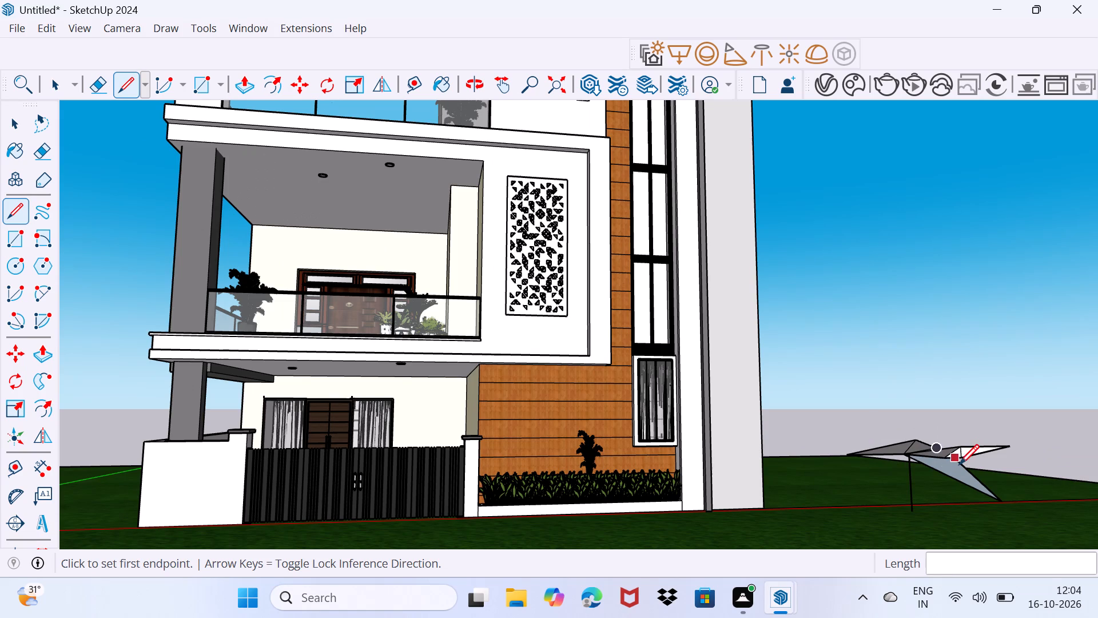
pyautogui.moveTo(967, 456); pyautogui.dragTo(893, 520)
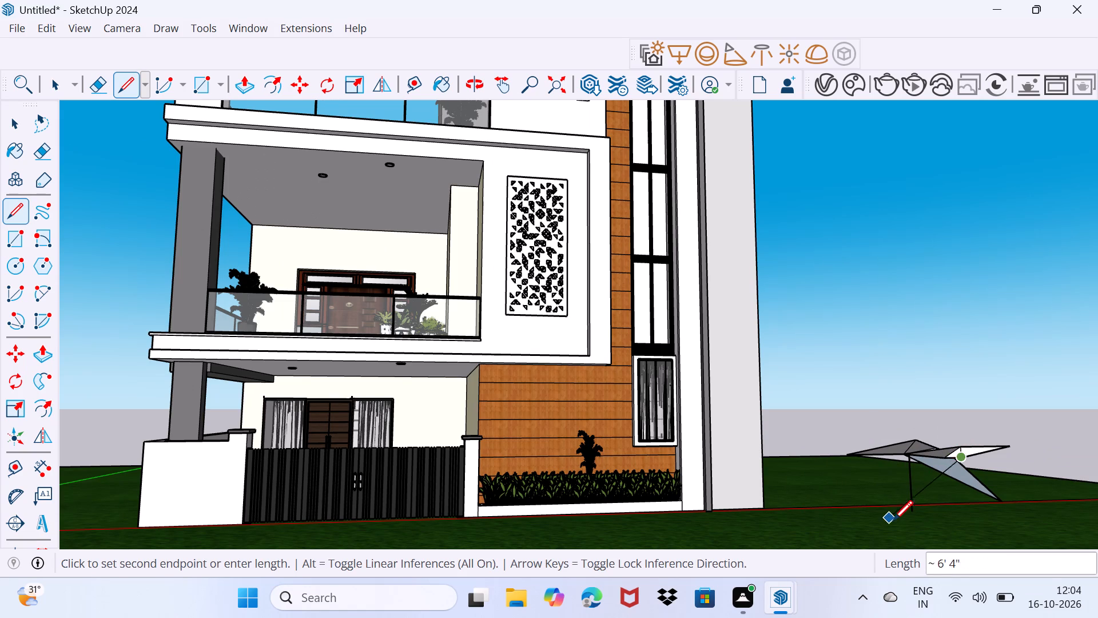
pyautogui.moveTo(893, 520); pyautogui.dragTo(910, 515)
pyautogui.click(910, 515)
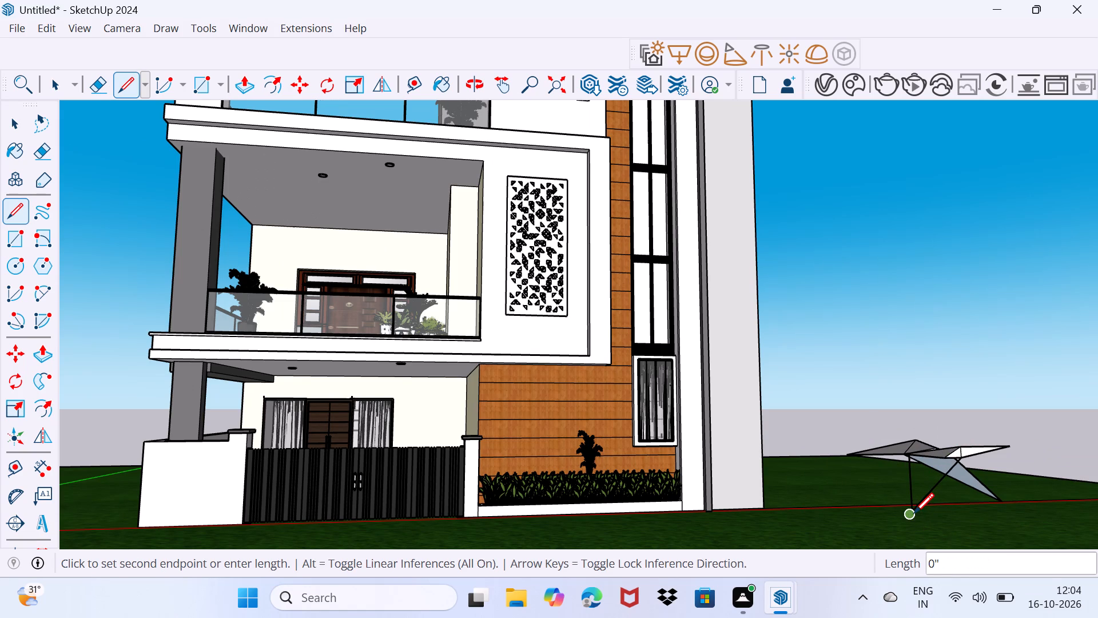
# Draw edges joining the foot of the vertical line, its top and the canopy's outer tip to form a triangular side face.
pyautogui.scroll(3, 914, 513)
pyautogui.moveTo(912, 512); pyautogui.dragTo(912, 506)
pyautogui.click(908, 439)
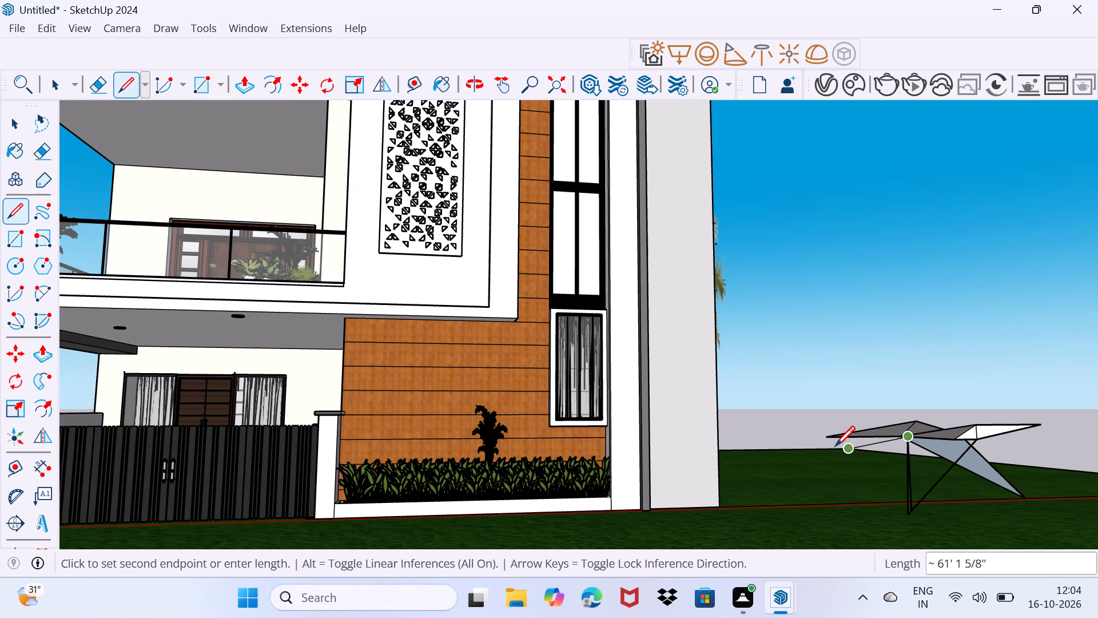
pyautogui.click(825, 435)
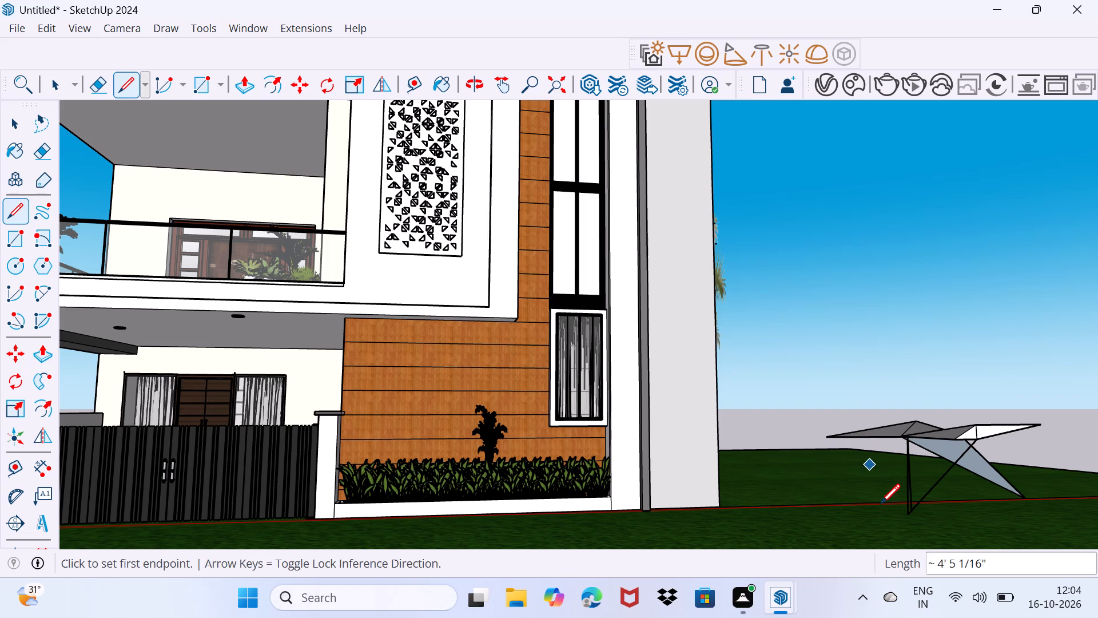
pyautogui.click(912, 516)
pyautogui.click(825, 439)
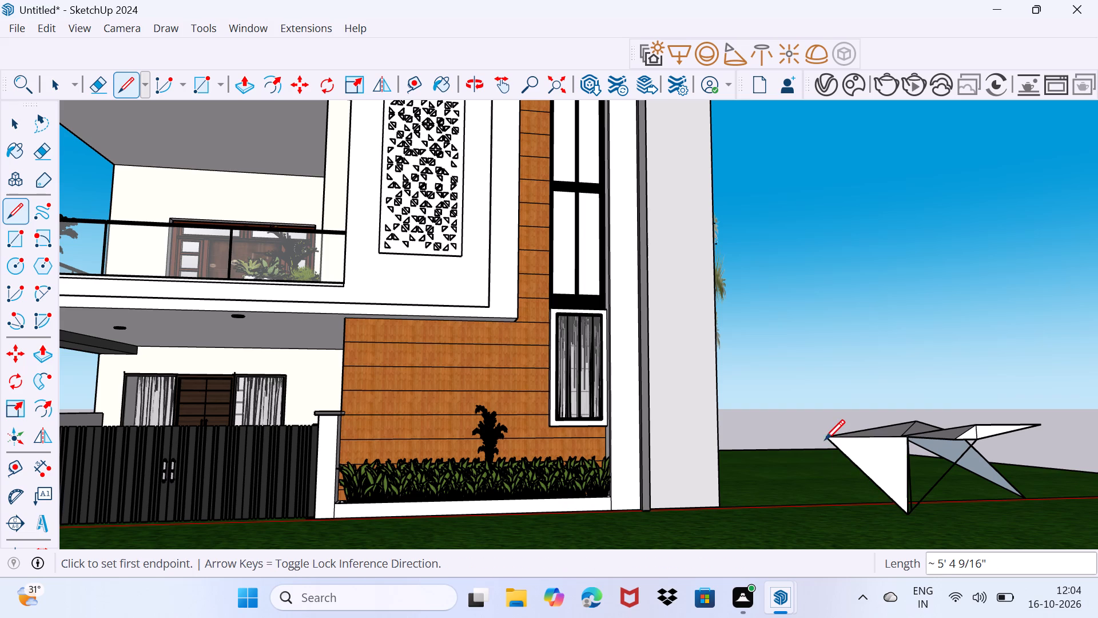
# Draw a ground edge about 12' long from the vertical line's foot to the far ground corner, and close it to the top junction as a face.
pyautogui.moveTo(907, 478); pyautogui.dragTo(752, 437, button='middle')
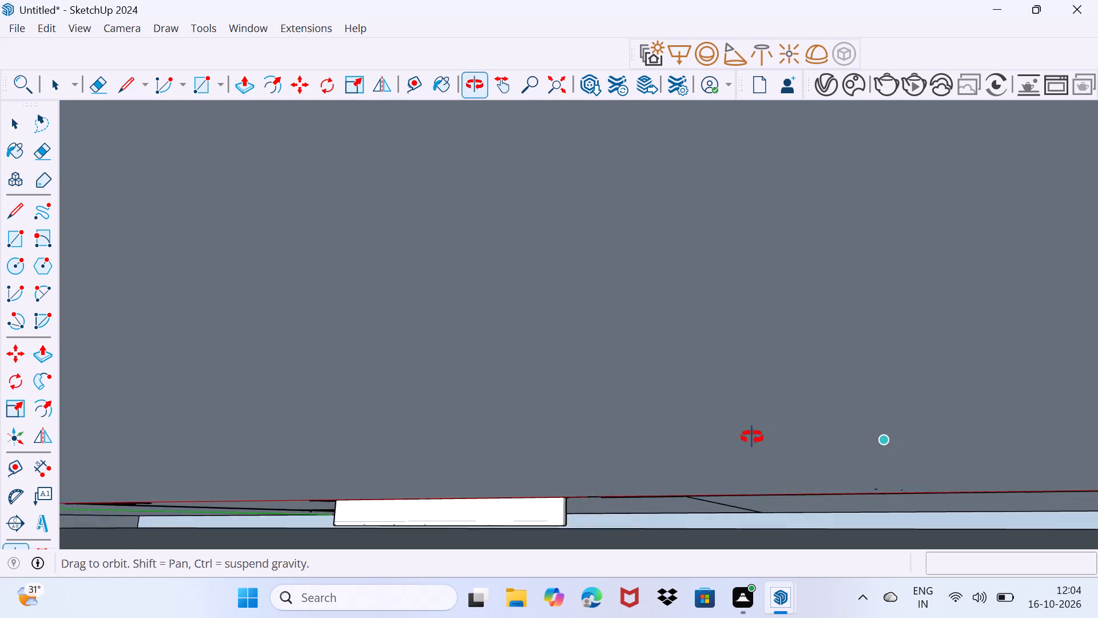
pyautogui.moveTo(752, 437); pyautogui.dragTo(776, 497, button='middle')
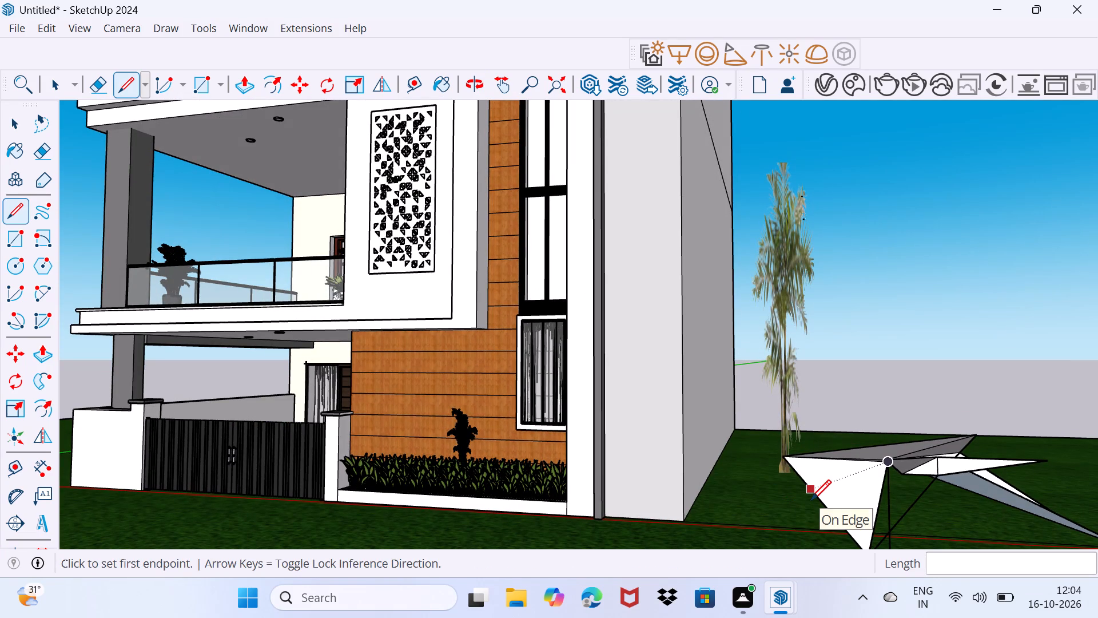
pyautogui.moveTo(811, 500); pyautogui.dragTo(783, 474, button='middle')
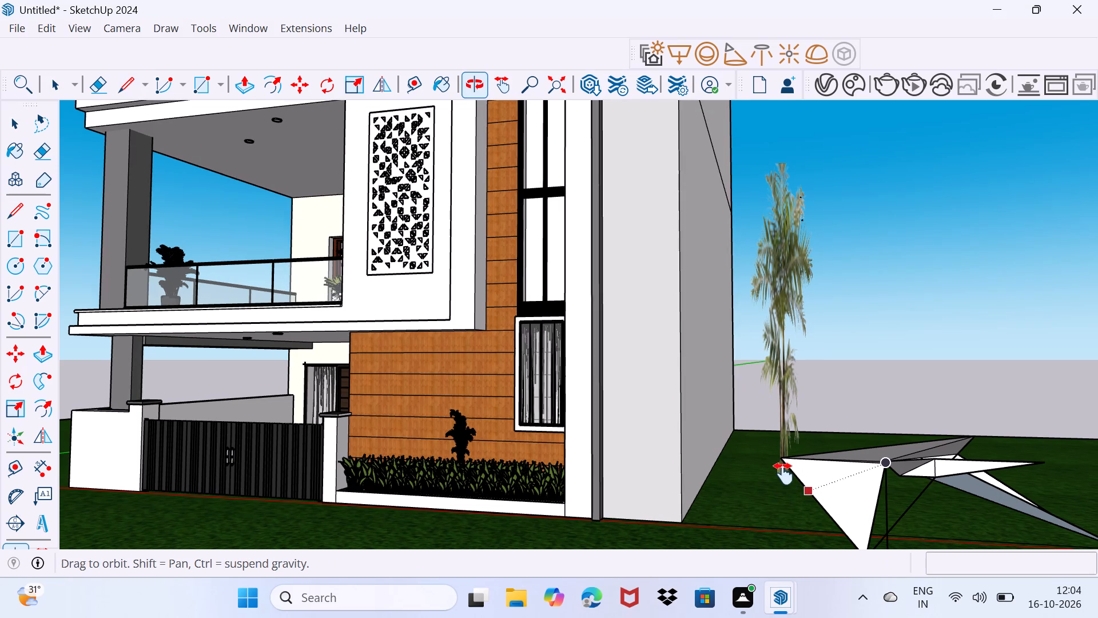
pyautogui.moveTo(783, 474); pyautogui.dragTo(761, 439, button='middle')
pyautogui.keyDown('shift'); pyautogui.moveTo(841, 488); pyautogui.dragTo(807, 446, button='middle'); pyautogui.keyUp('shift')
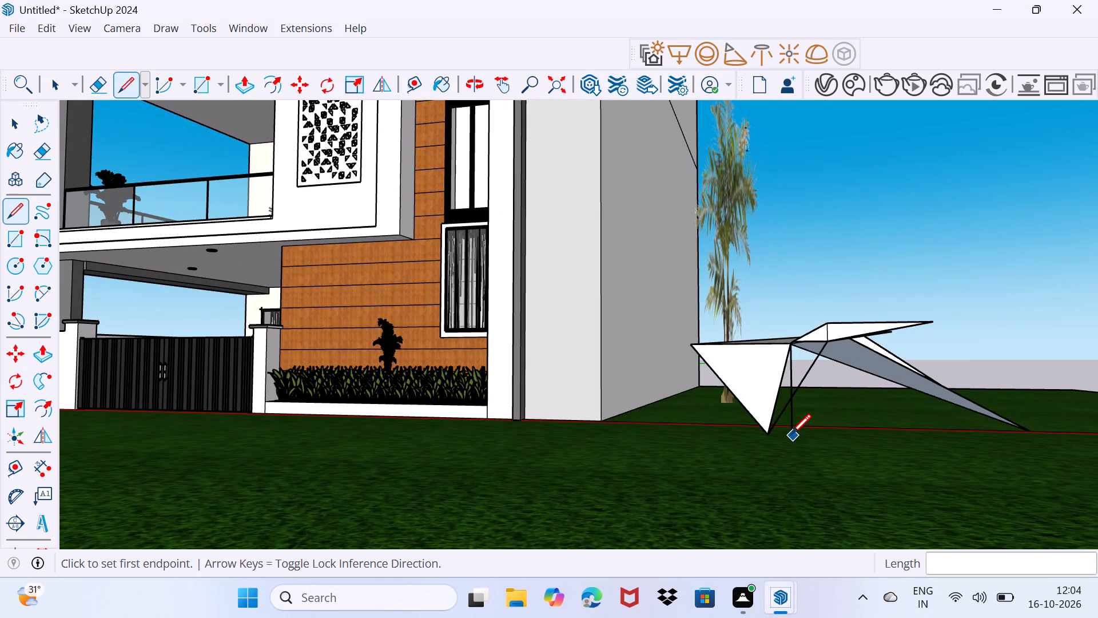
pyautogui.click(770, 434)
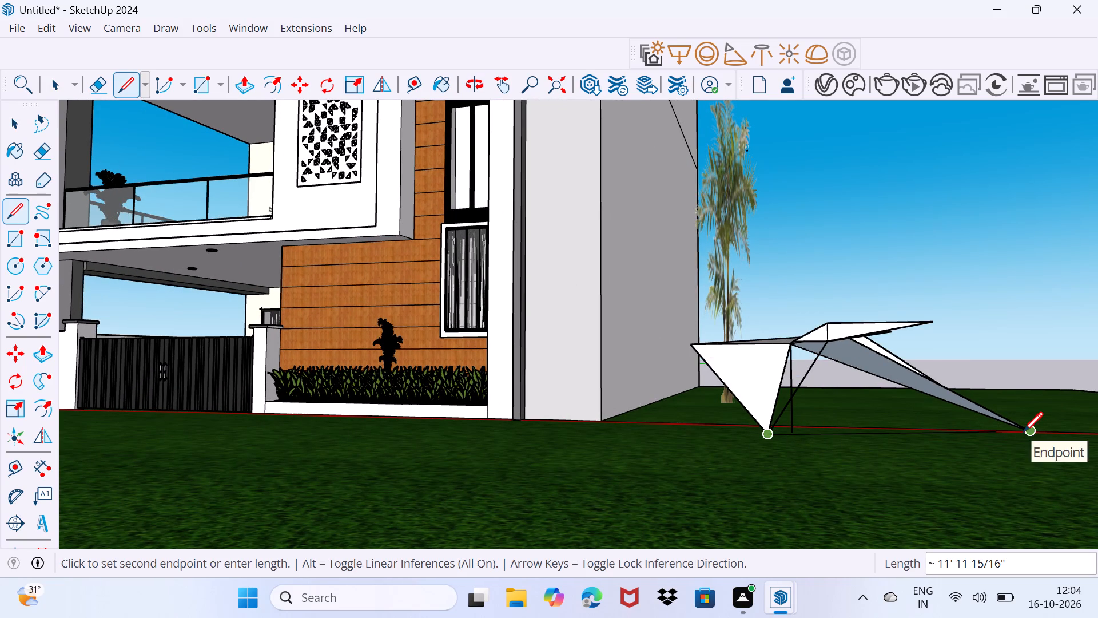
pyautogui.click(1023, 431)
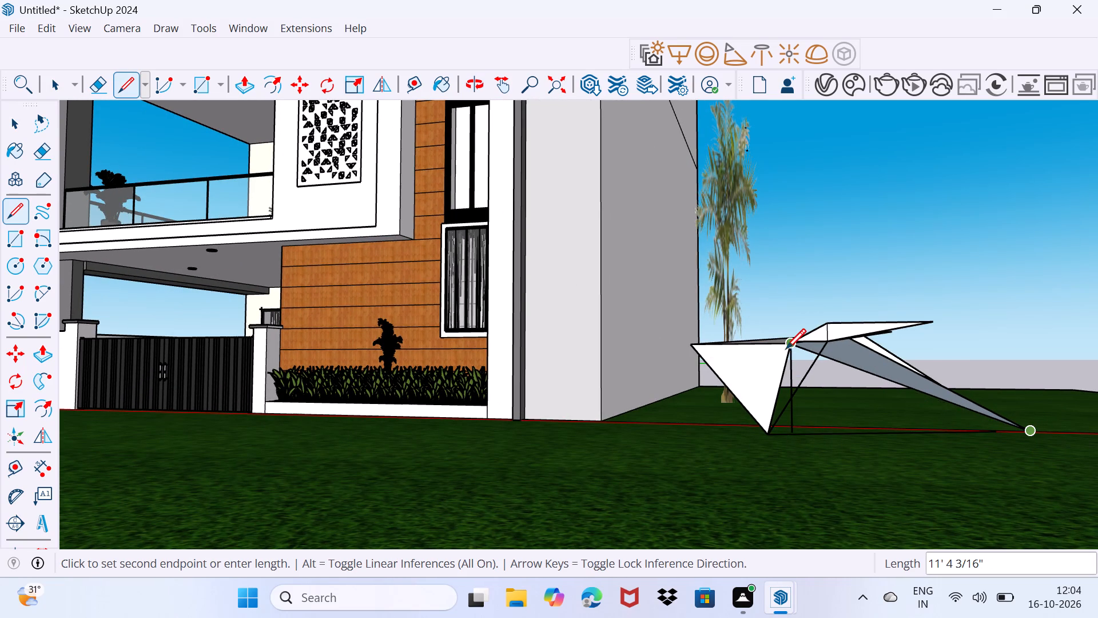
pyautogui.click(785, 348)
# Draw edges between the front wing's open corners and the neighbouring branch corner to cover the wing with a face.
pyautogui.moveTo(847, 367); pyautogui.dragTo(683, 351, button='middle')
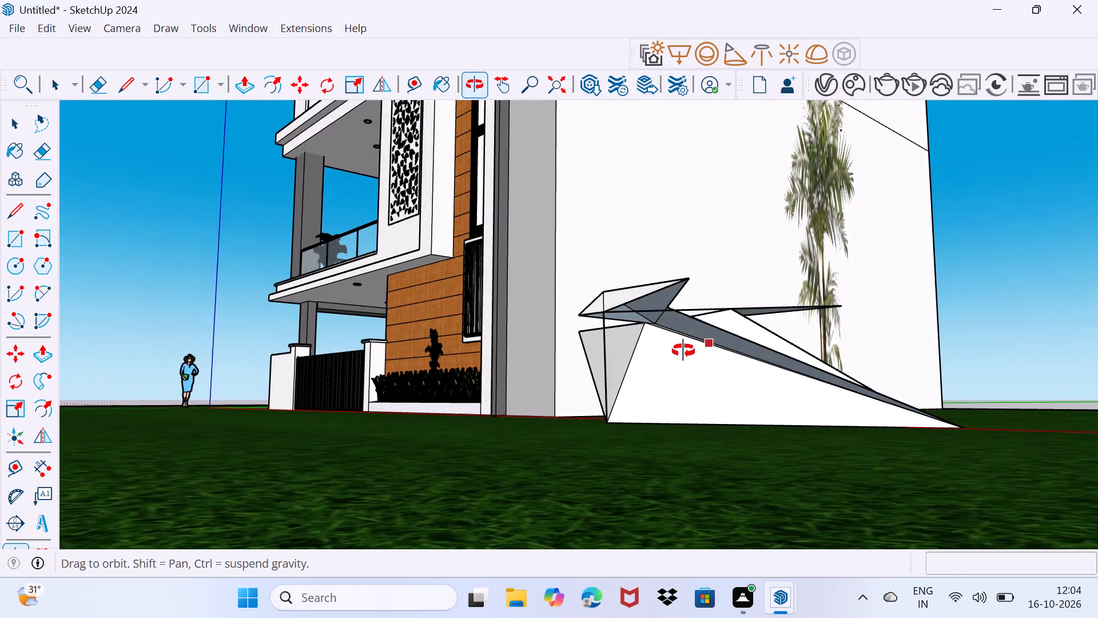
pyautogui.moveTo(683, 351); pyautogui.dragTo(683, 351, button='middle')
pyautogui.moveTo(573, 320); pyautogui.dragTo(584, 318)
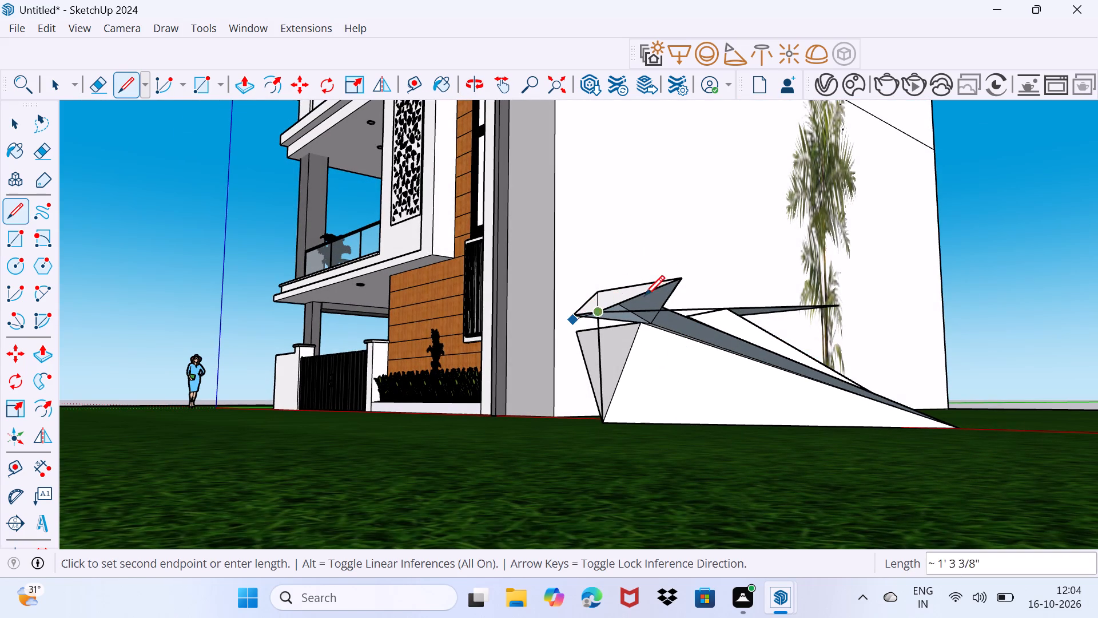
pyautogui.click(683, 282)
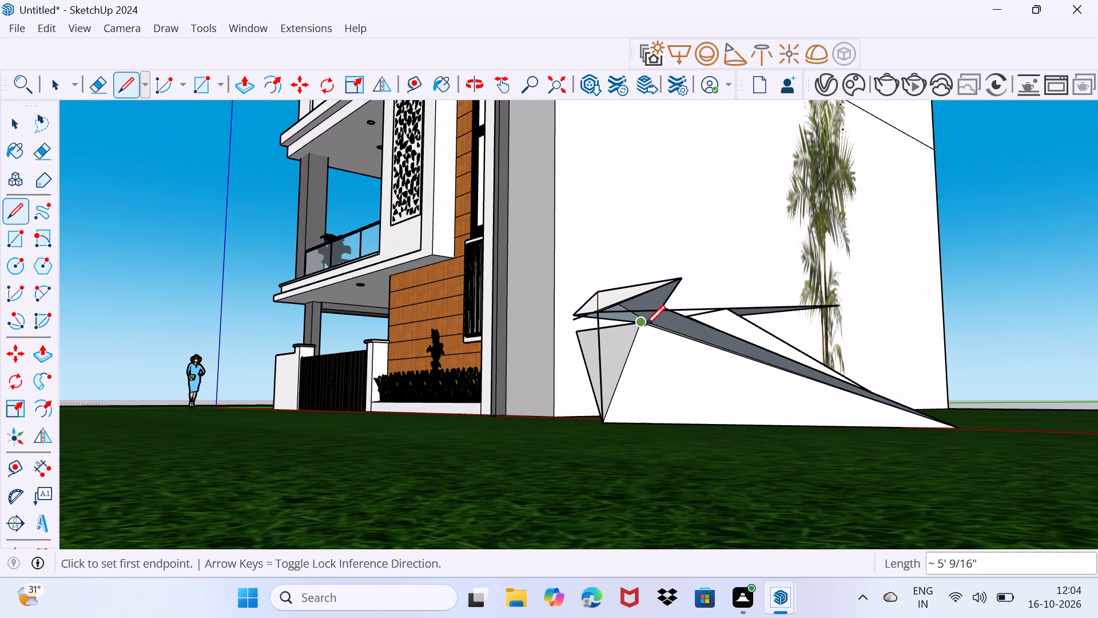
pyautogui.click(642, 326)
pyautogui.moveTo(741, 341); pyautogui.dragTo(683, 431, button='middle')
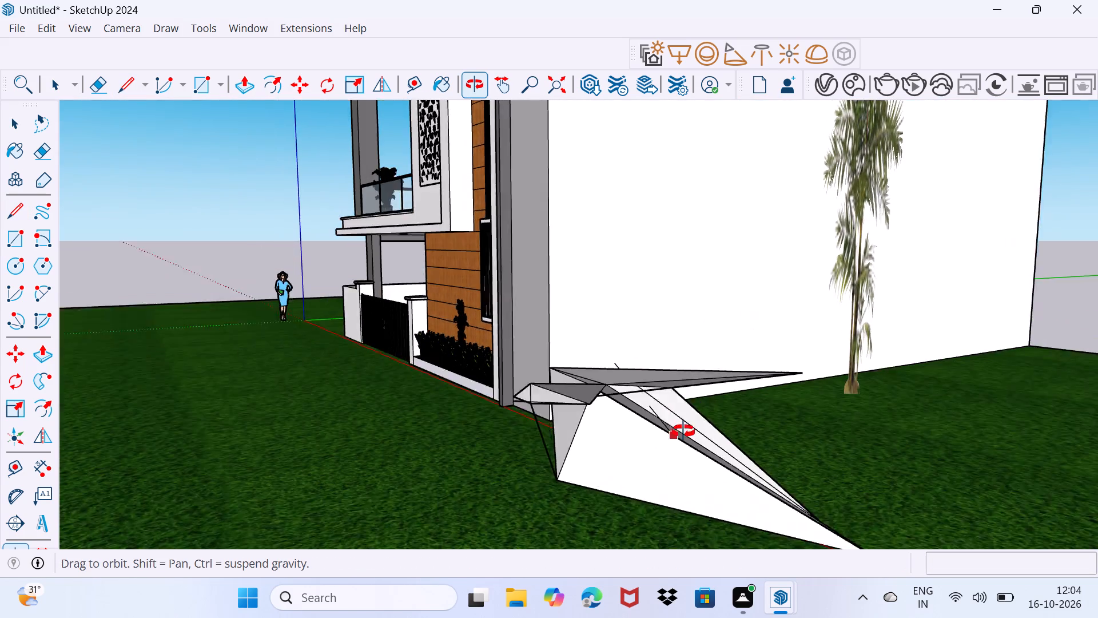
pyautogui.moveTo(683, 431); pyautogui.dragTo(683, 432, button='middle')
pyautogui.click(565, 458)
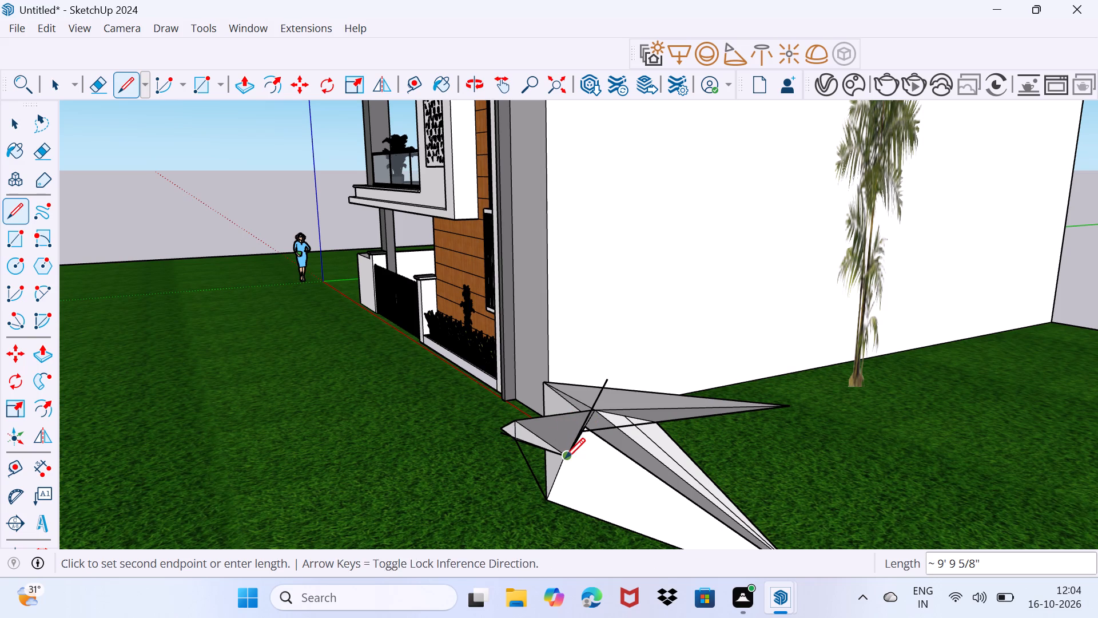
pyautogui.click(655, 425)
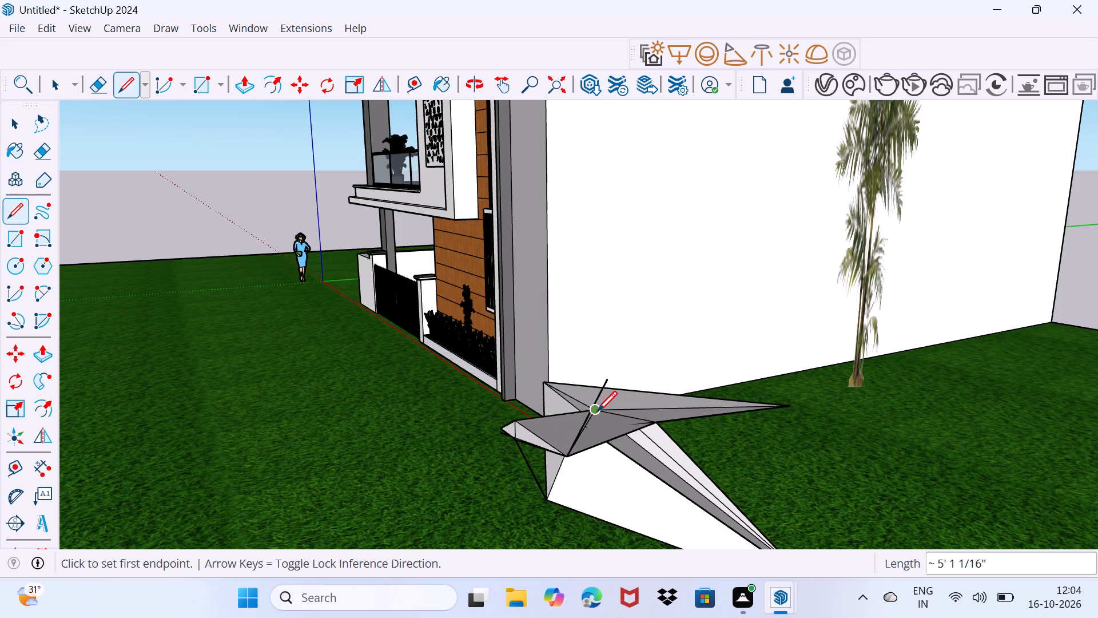
# Delete the entire hand-drawn faceted structure beside the house.
pyautogui.moveTo(675, 482); pyautogui.dragTo(582, 407, button='middle')
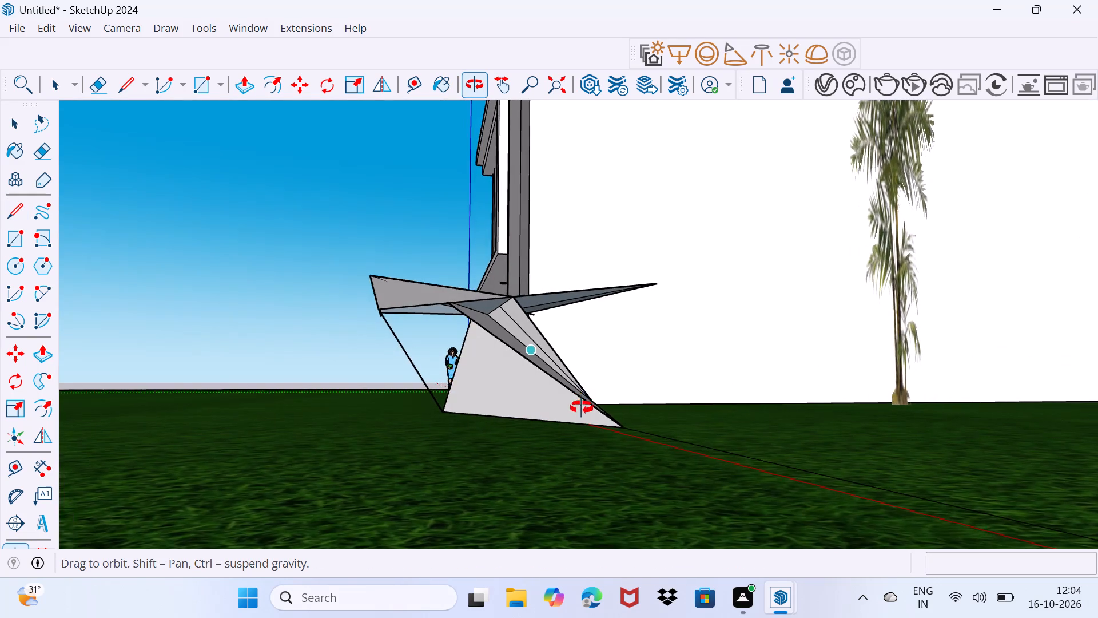
pyautogui.moveTo(582, 407); pyautogui.dragTo(600, 409, button='middle')
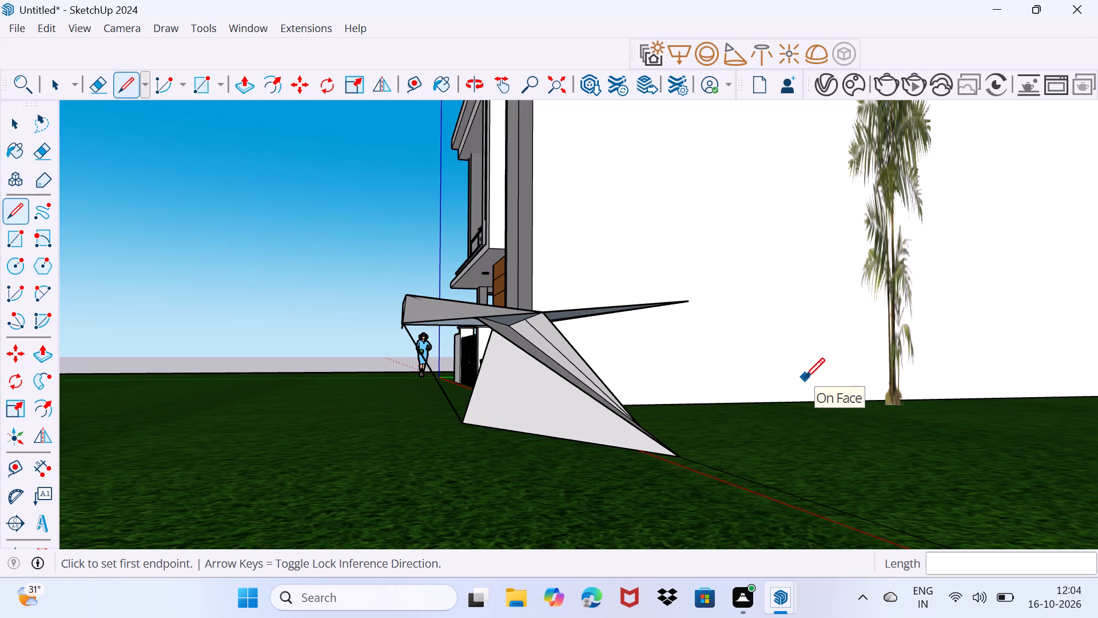
pyautogui.press('space')
pyautogui.scroll(-3, 590, 413)
pyautogui.scroll(-1, 503, 404)
pyautogui.moveTo(547, 416); pyautogui.dragTo(731, 470, button='middle')
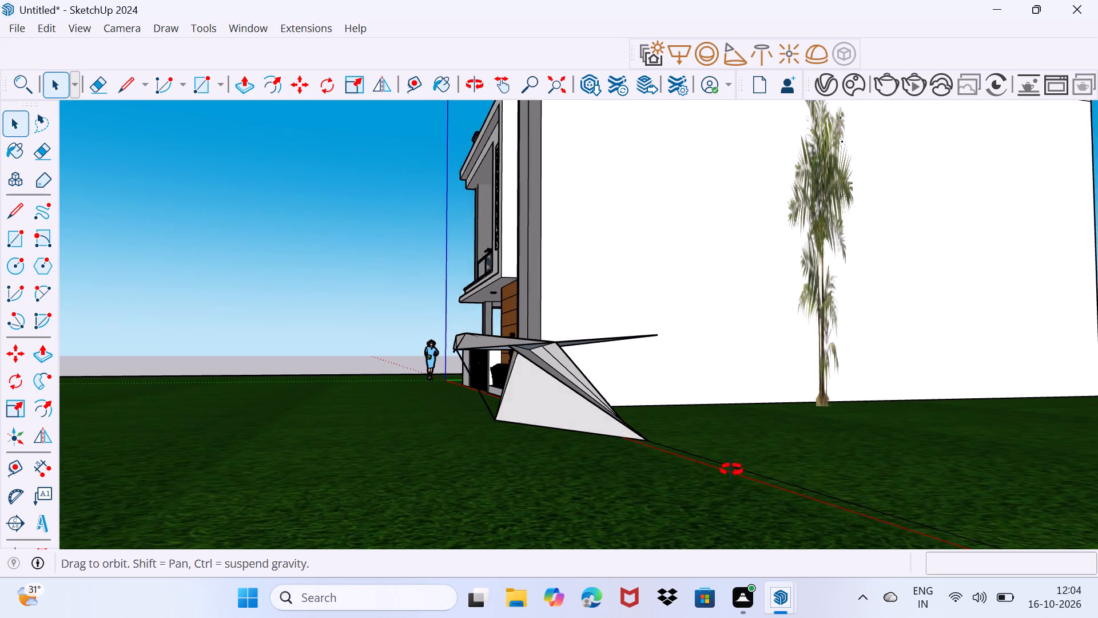
pyautogui.moveTo(731, 470); pyautogui.dragTo(925, 496, button='middle')
pyautogui.moveTo(726, 330); pyautogui.dragTo(858, 461)
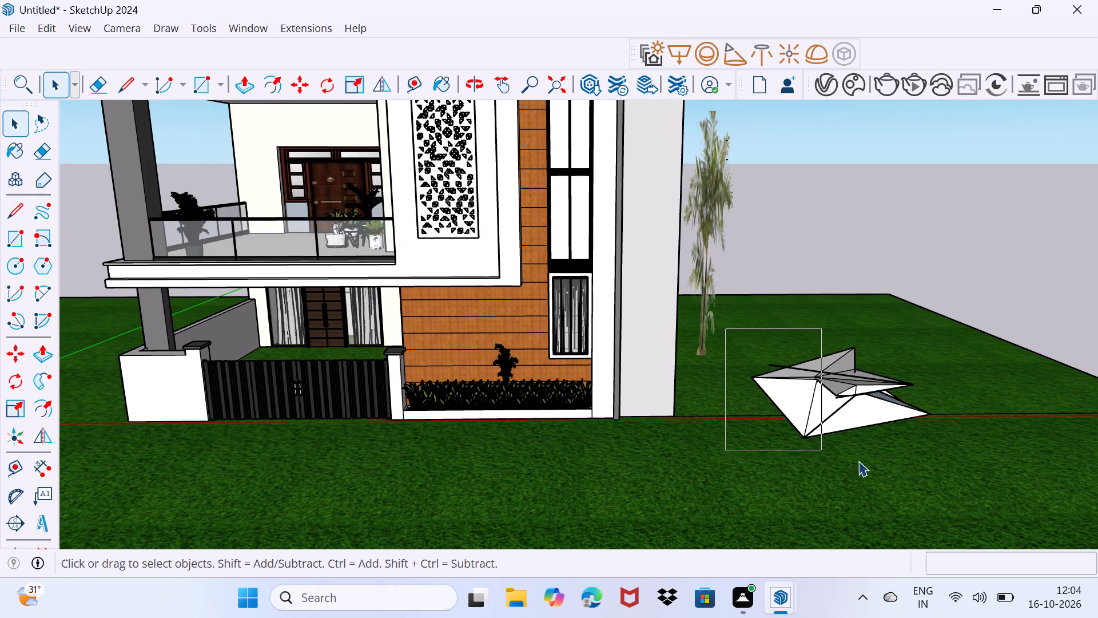
pyautogui.moveTo(858, 461); pyautogui.dragTo(957, 485)
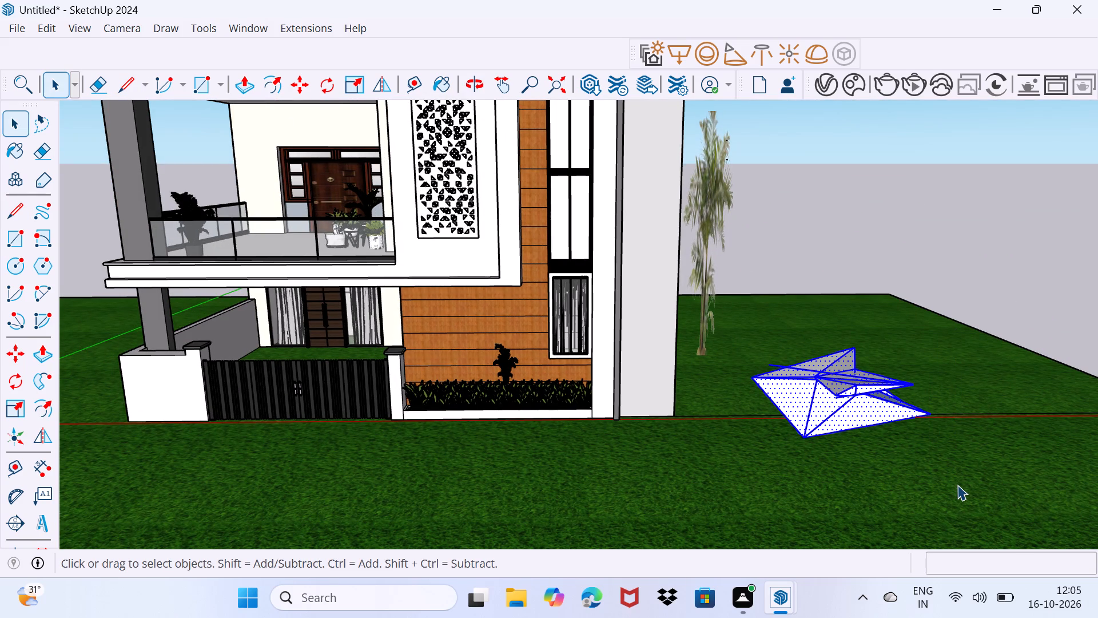
pyautogui.press('Delete')
# Erase the leftover line on the grass extending from the house's front corner along the red axis.
pyautogui.moveTo(882, 445); pyautogui.dragTo(743, 498, button='middle')
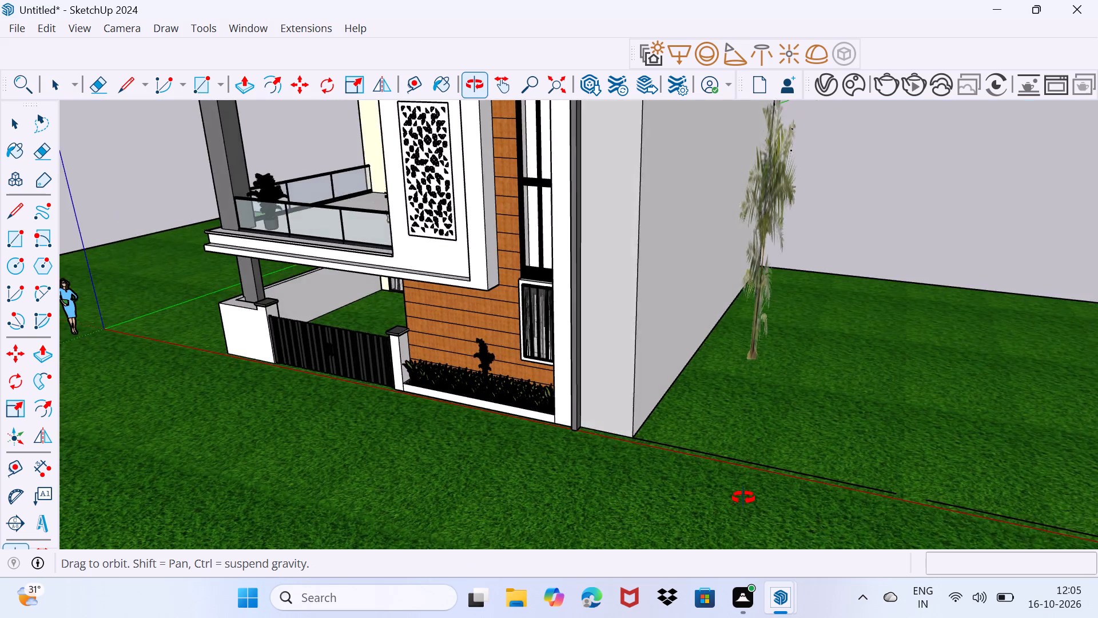
pyautogui.moveTo(743, 498); pyautogui.dragTo(735, 519, button='middle')
pyautogui.scroll(2, 728, 461)
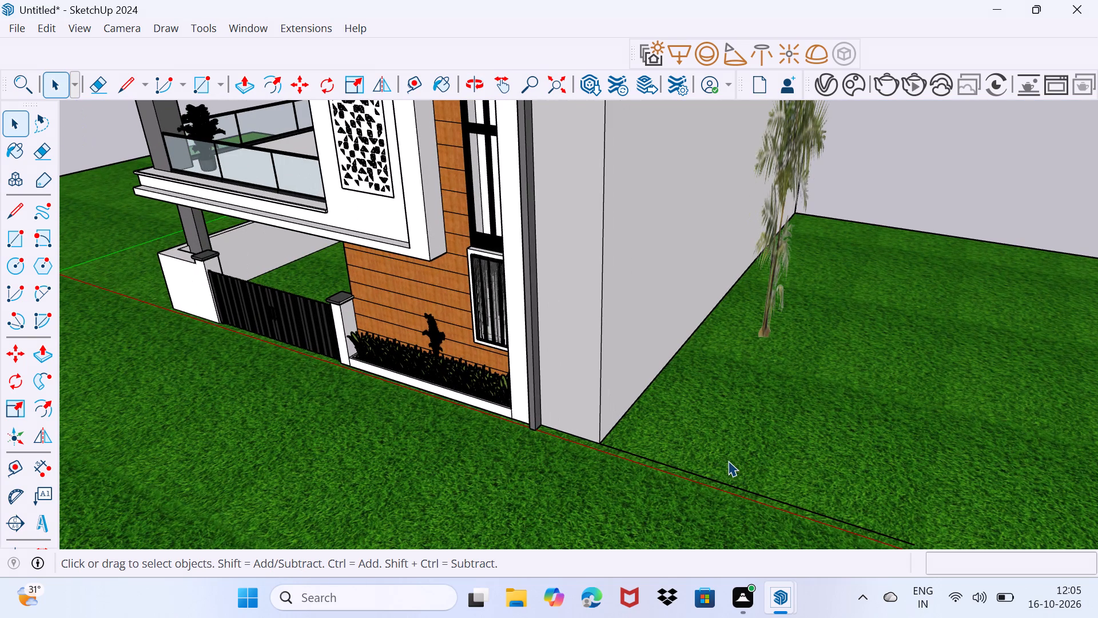
pyautogui.press('e')
pyautogui.click(714, 477)
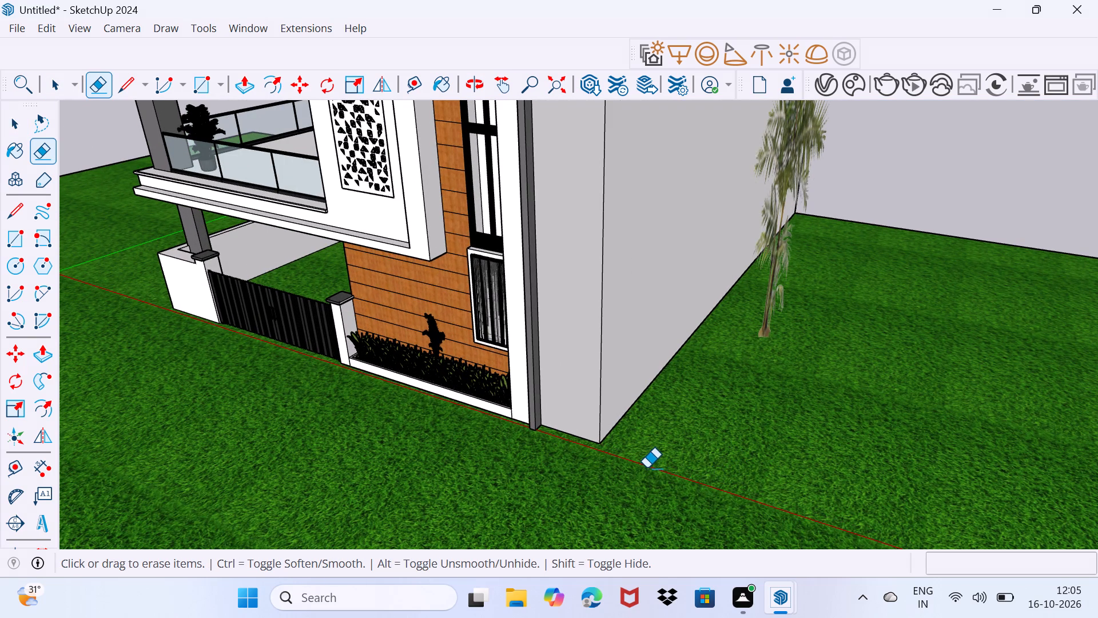
# Erase the remaining line segment on the grass along the red axis near the ground's edge.
pyautogui.scroll(-11, 647, 468)
pyautogui.moveTo(631, 506); pyautogui.dragTo(674, 494, button='middle')
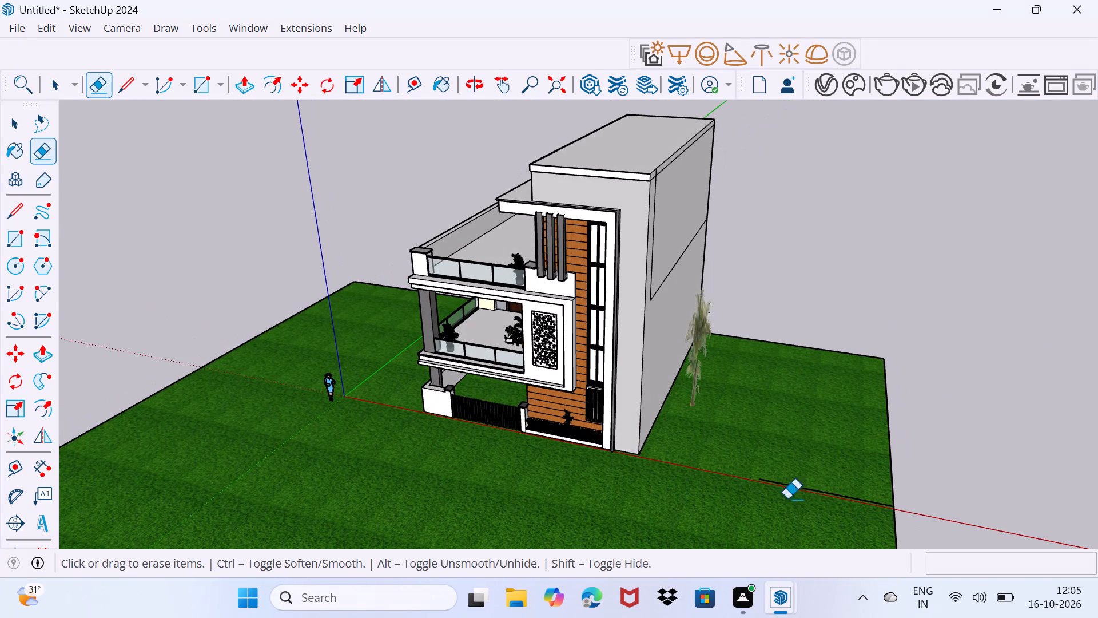
pyautogui.click(810, 489)
# Import the Lamp Wall Outdoor 94-02 asset from the downloaded Chaos Cosmos assets through the V-Ray Asset Editor.
pyautogui.scroll(2, 750, 493)
pyautogui.moveTo(700, 477); pyautogui.dragTo(729, 470, button='middle')
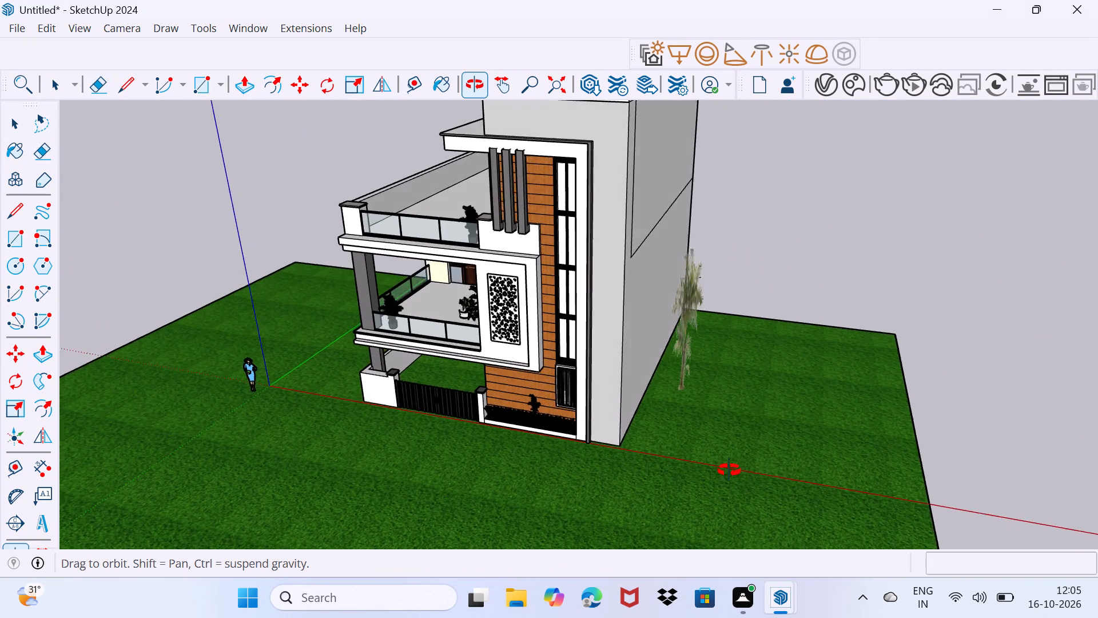
pyautogui.moveTo(729, 470); pyautogui.dragTo(756, 462, button='middle')
pyautogui.scroll(4, 439, 353)
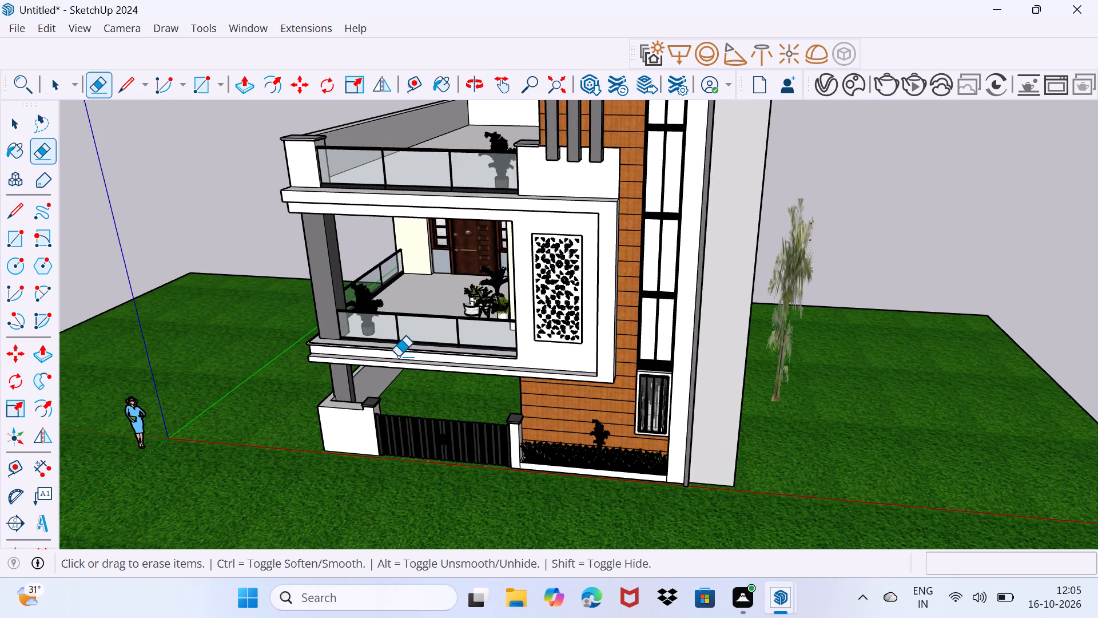
pyautogui.moveTo(398, 356); pyautogui.dragTo(558, 191, button='middle')
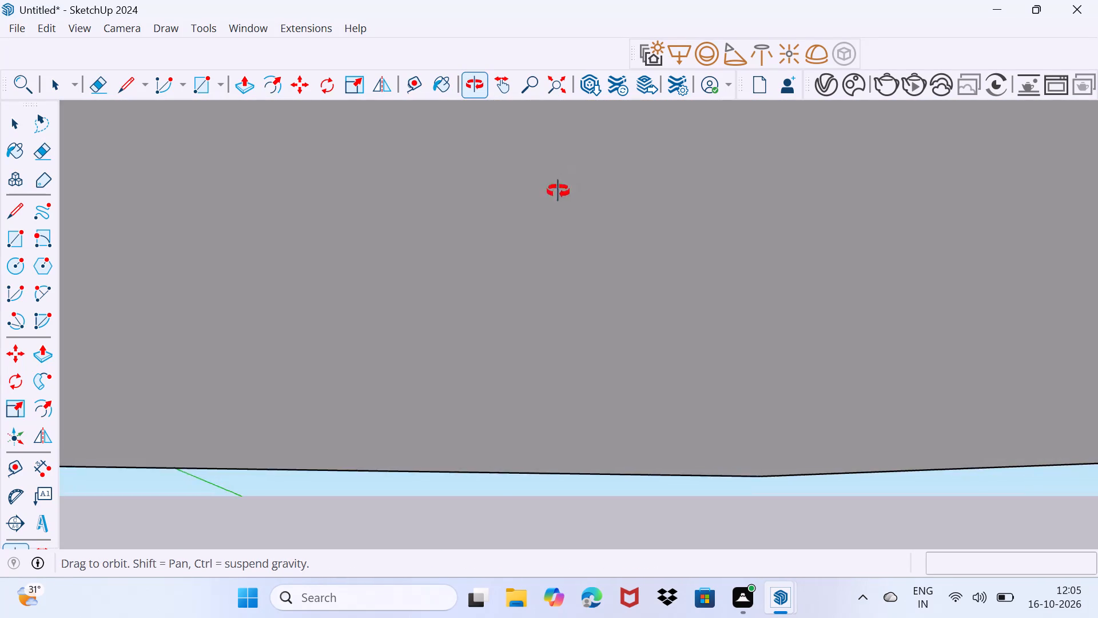
pyautogui.moveTo(558, 191); pyautogui.dragTo(530, 280, button='middle')
pyautogui.scroll(-2, 530, 280)
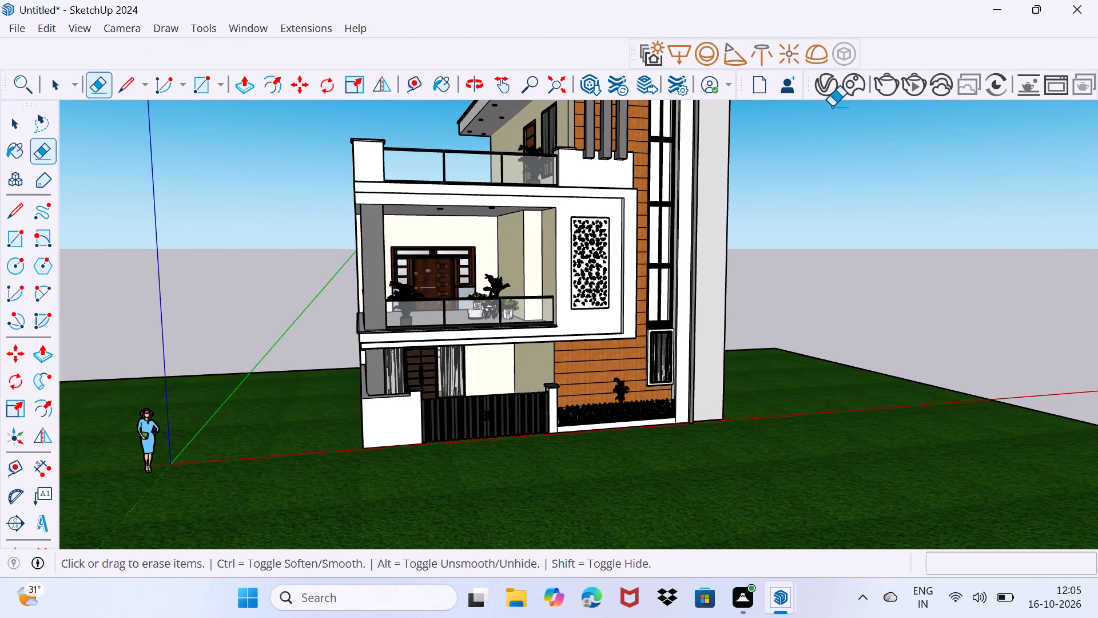
pyautogui.click(825, 88)
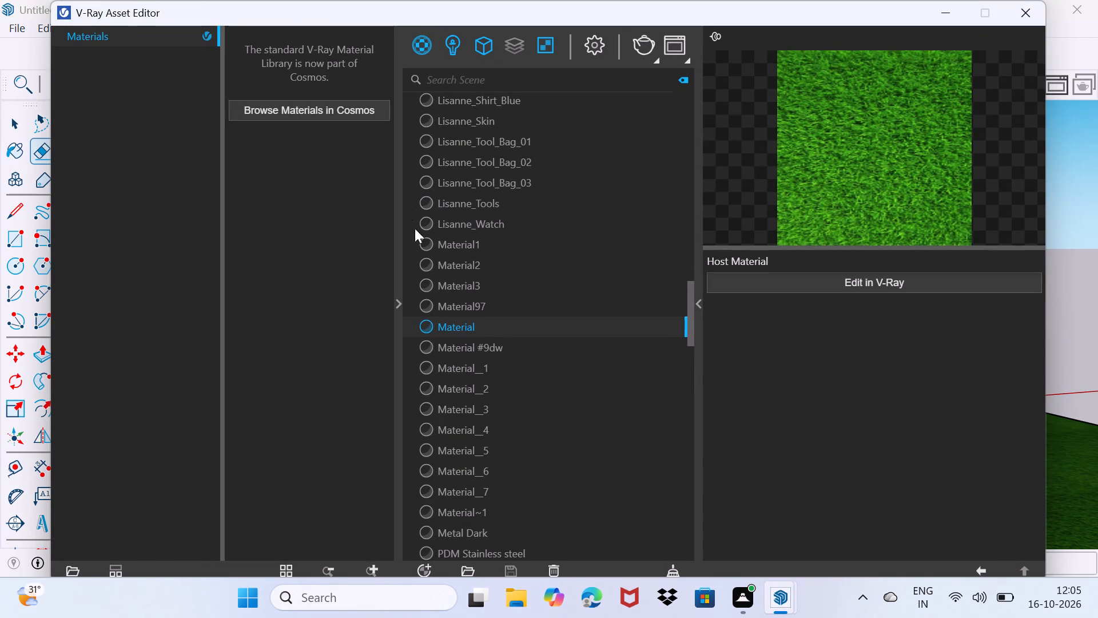
pyautogui.click(372, 108)
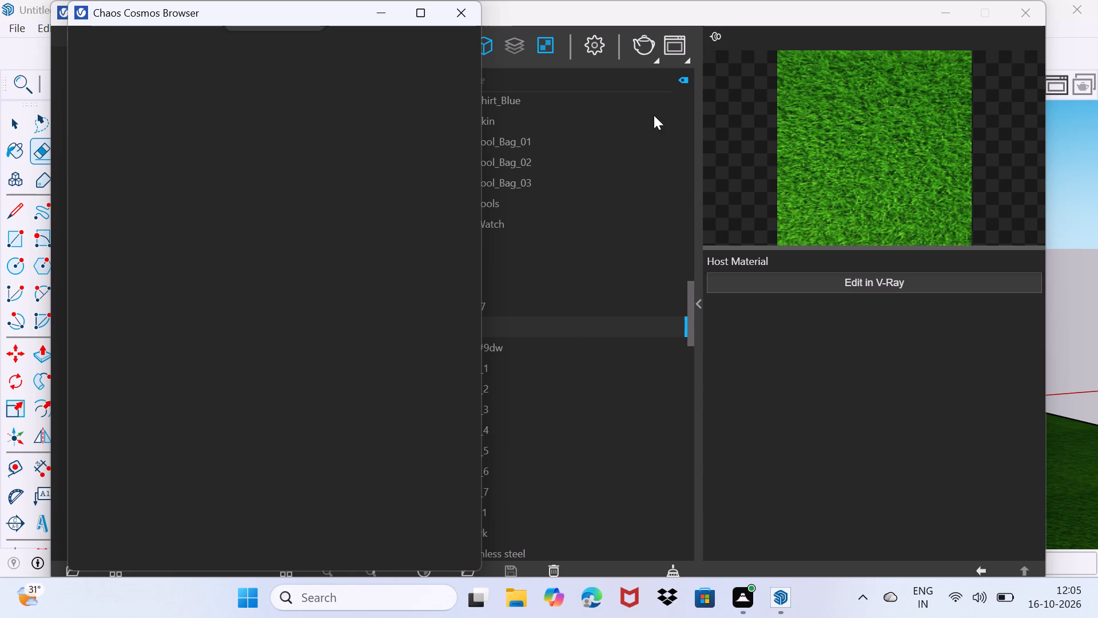
pyautogui.click(455, 14)
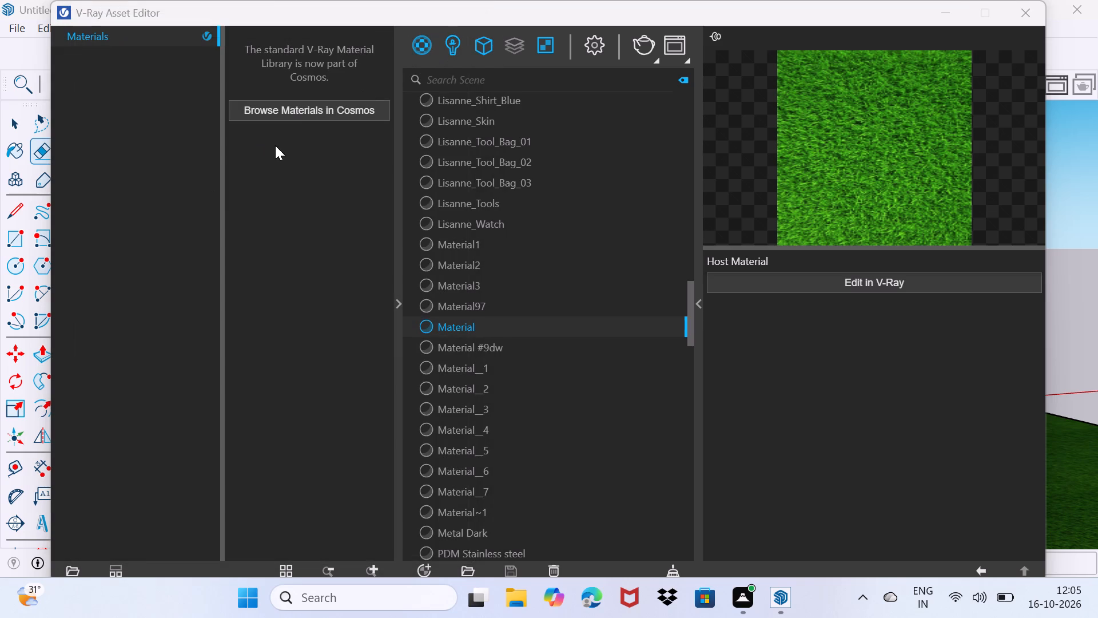
pyautogui.click(307, 115)
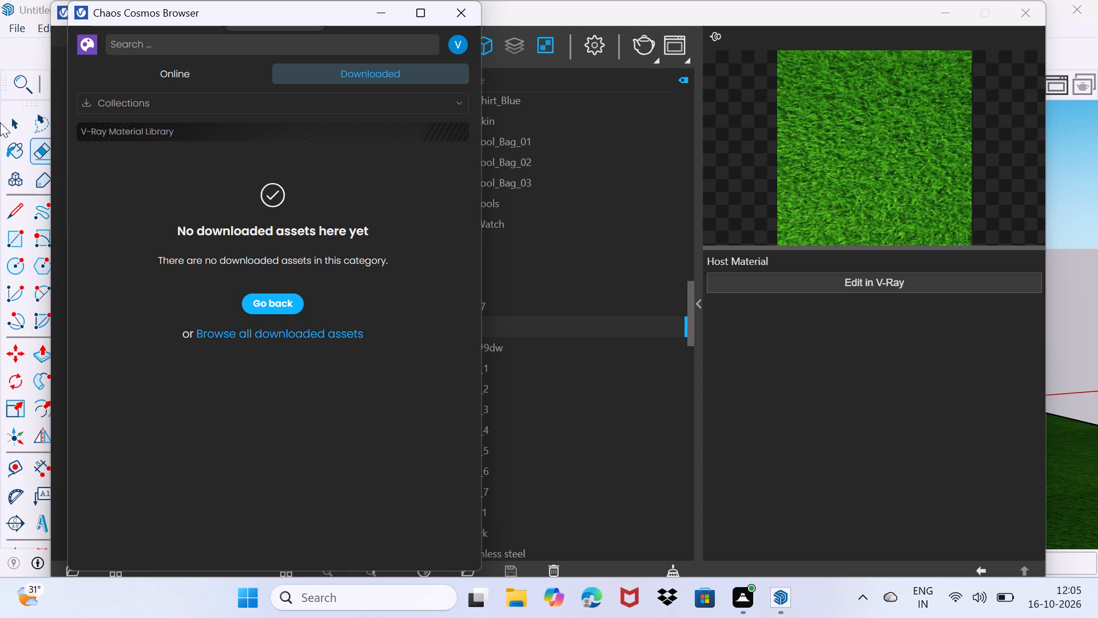
pyautogui.click(206, 336)
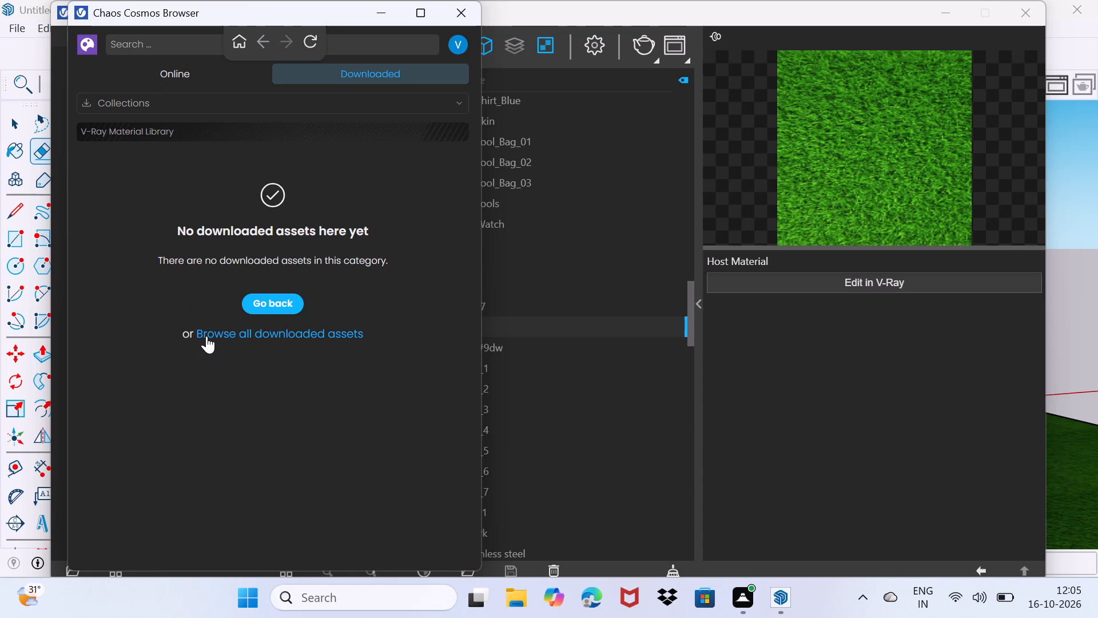
pyautogui.scroll(-3, 310, 352)
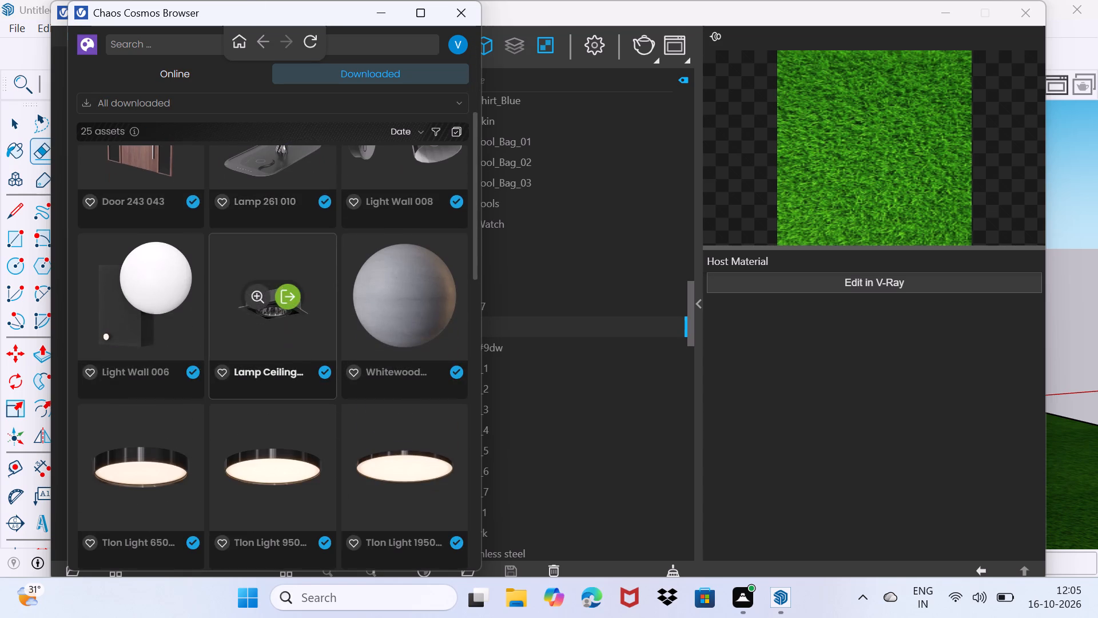
pyautogui.scroll(-4, 307, 352)
pyautogui.click(295, 305)
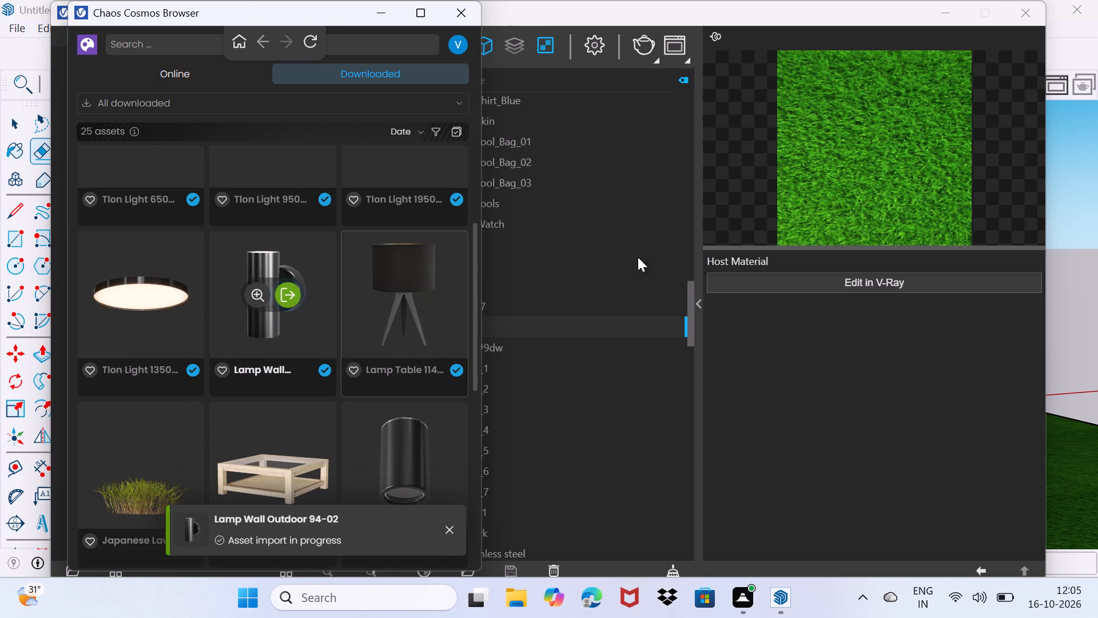
pyautogui.click(942, 14)
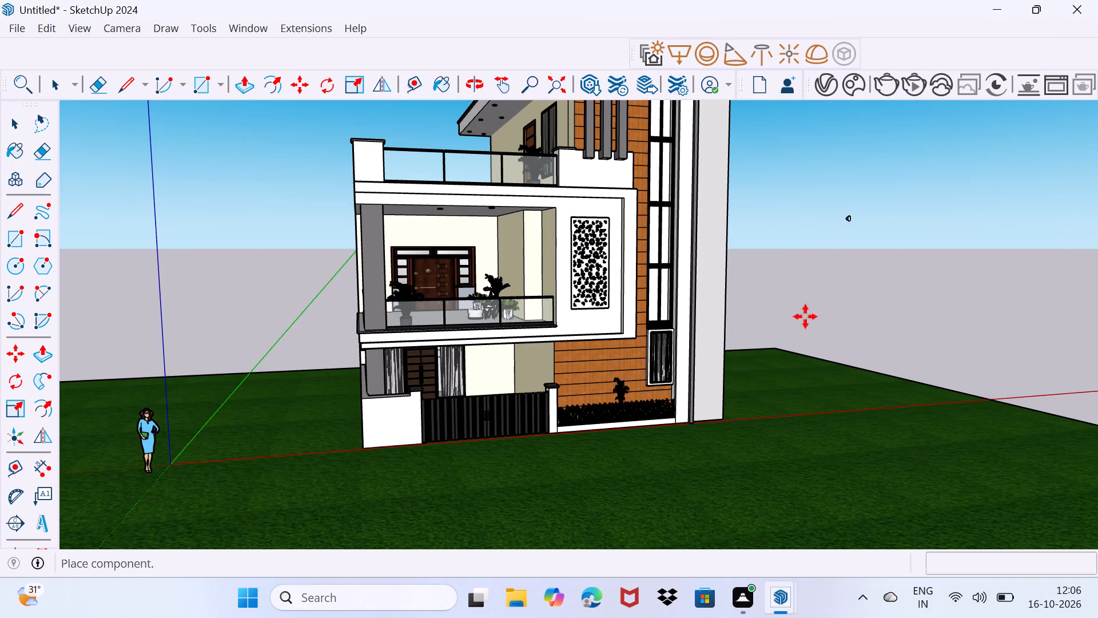
# Place three wall lamps on the wood-clad facade: one low beside the planter shrub and two up the narrow strip beside the tall window.
pyautogui.scroll(14, 649, 371)
pyautogui.moveTo(608, 350); pyautogui.dragTo(562, 373, button='middle')
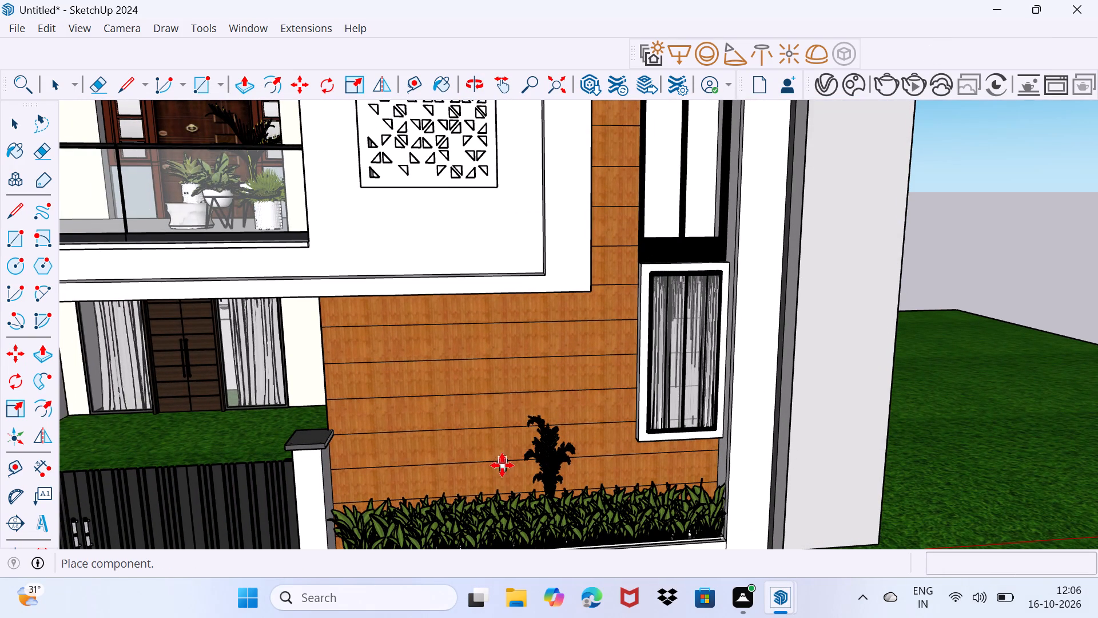
pyautogui.click(499, 463)
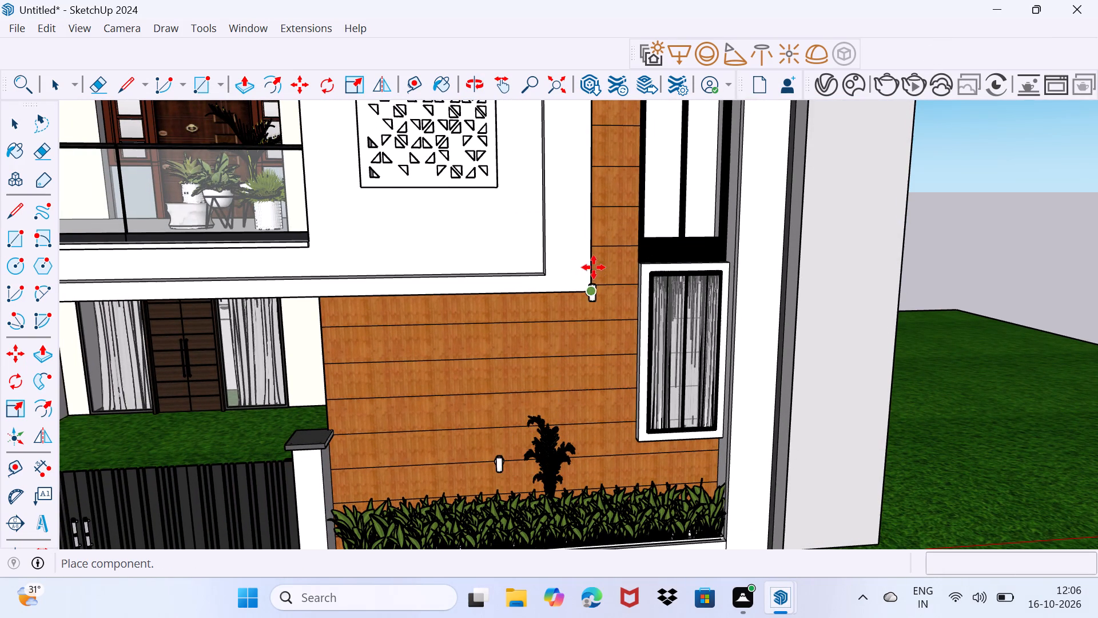
pyautogui.scroll(-4, 595, 260)
pyautogui.moveTo(615, 190); pyautogui.dragTo(611, 196, button='middle')
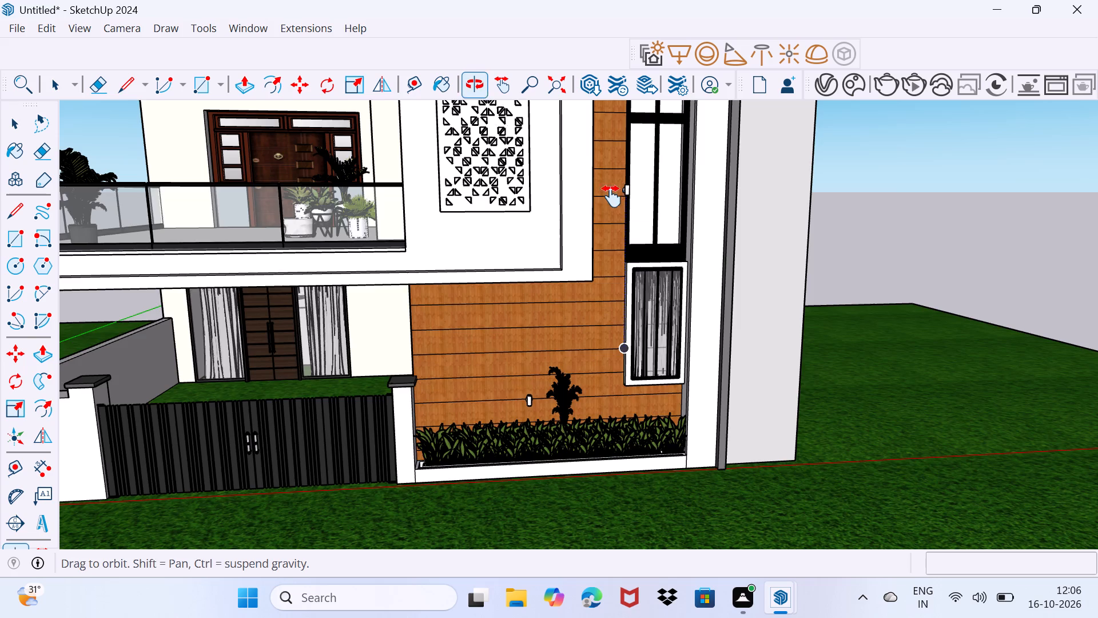
pyautogui.moveTo(611, 196); pyautogui.dragTo(527, 366, button='middle')
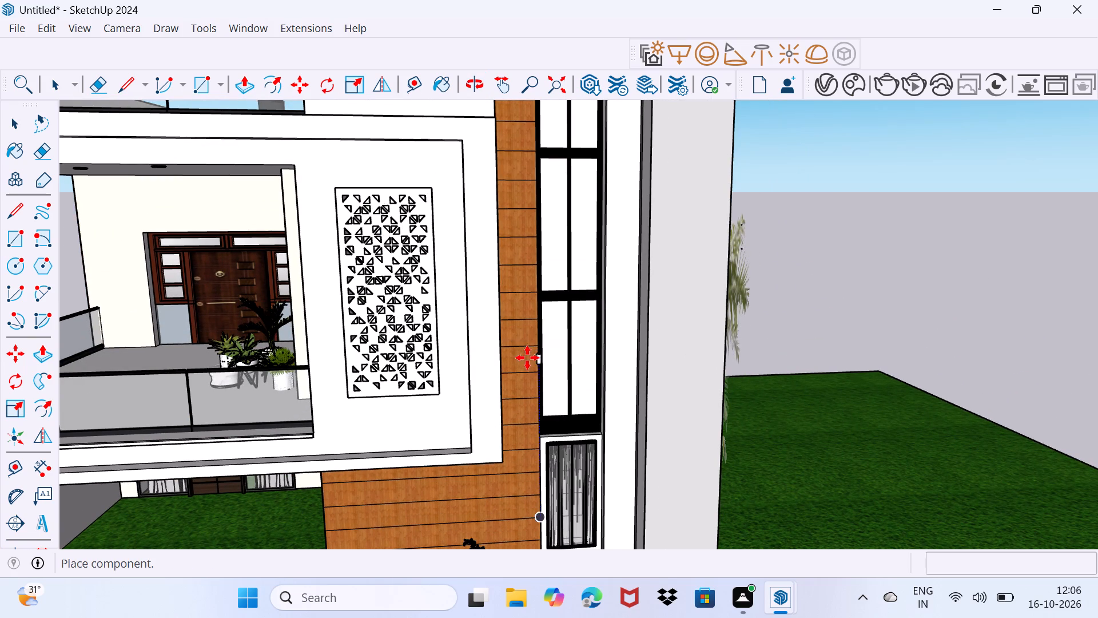
pyautogui.click(516, 348)
pyautogui.keyDown('shift'); pyautogui.moveTo(515, 257); pyautogui.dragTo(510, 286, button='middle'); pyautogui.keyUp('shift')
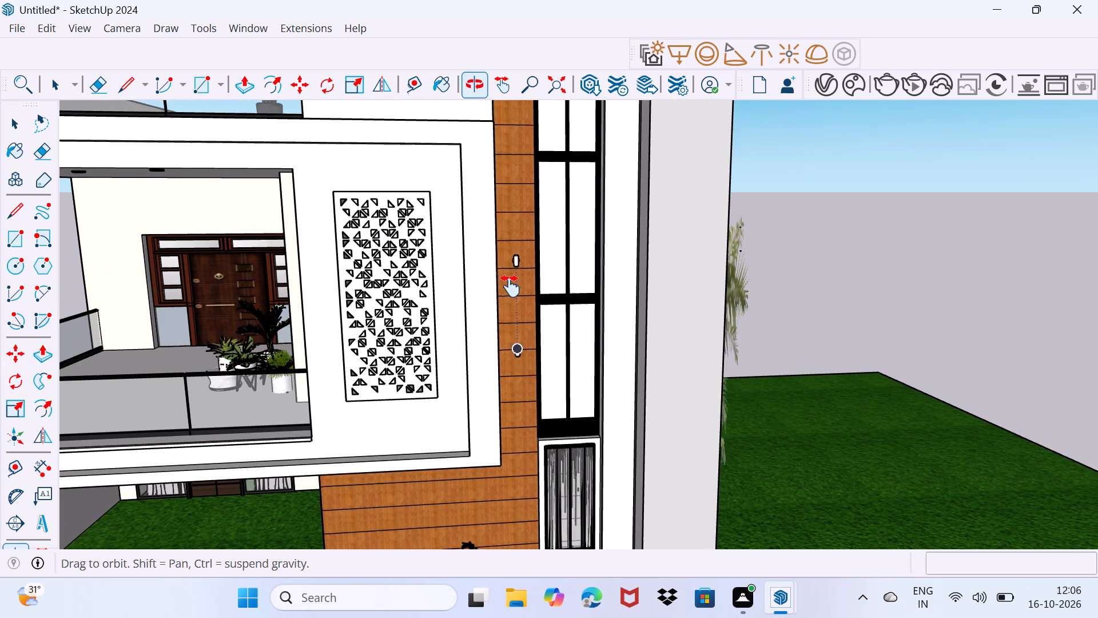
pyautogui.keyDown('shift'); pyautogui.moveTo(510, 286); pyautogui.dragTo(489, 422, button='middle'); pyautogui.keyUp('shift')
pyautogui.click(486, 295)
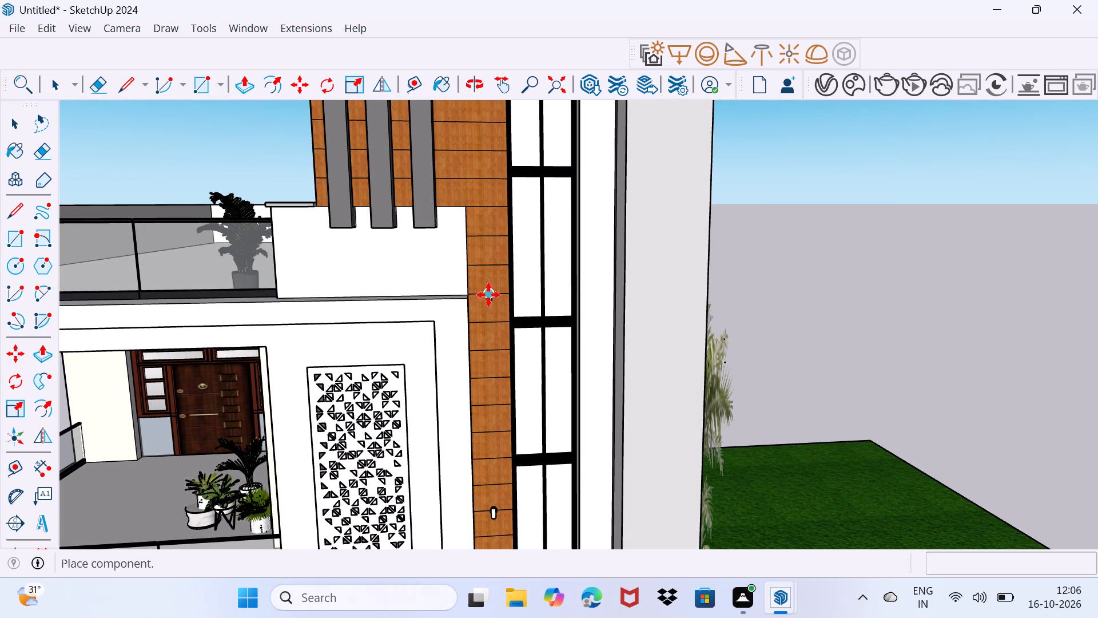
# Place a wall lamp on the cream wall above the ground-floor entrance door.
pyautogui.scroll(-9, 566, 346)
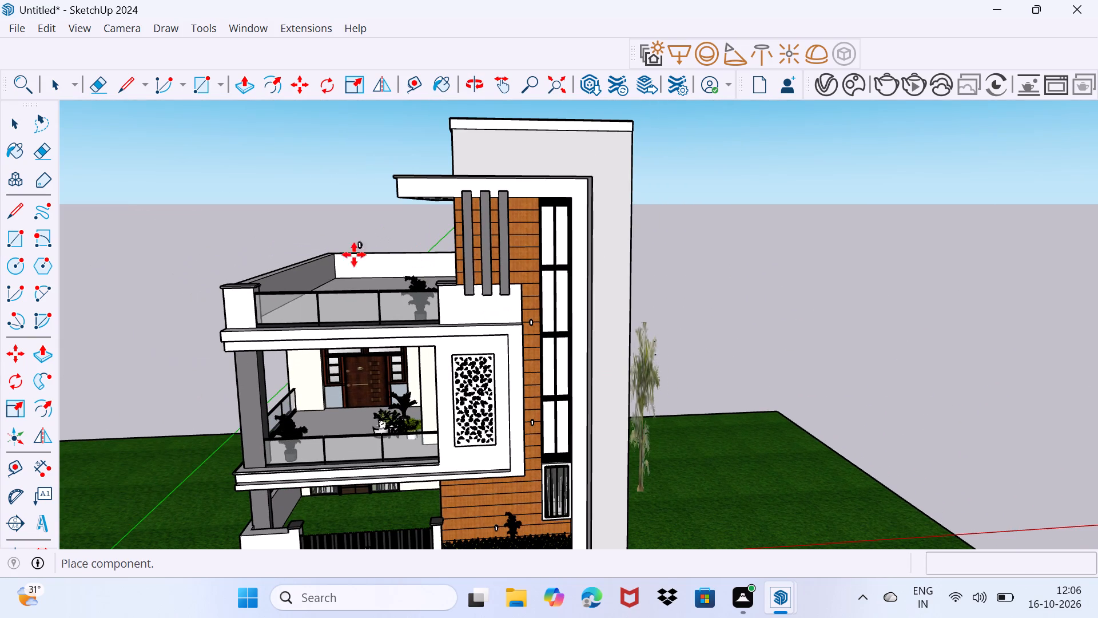
pyautogui.scroll(4, 296, 339)
pyautogui.scroll(2, 549, 303)
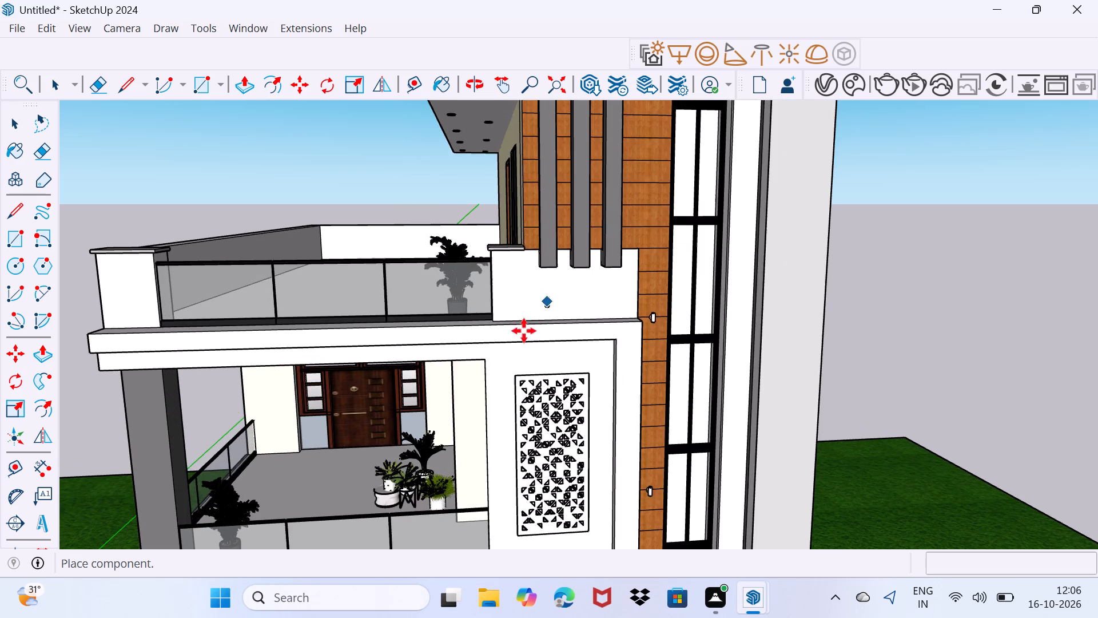
pyautogui.scroll(-3, 522, 338)
pyautogui.moveTo(456, 414); pyautogui.dragTo(559, 213, button='middle')
pyautogui.scroll(2, 433, 351)
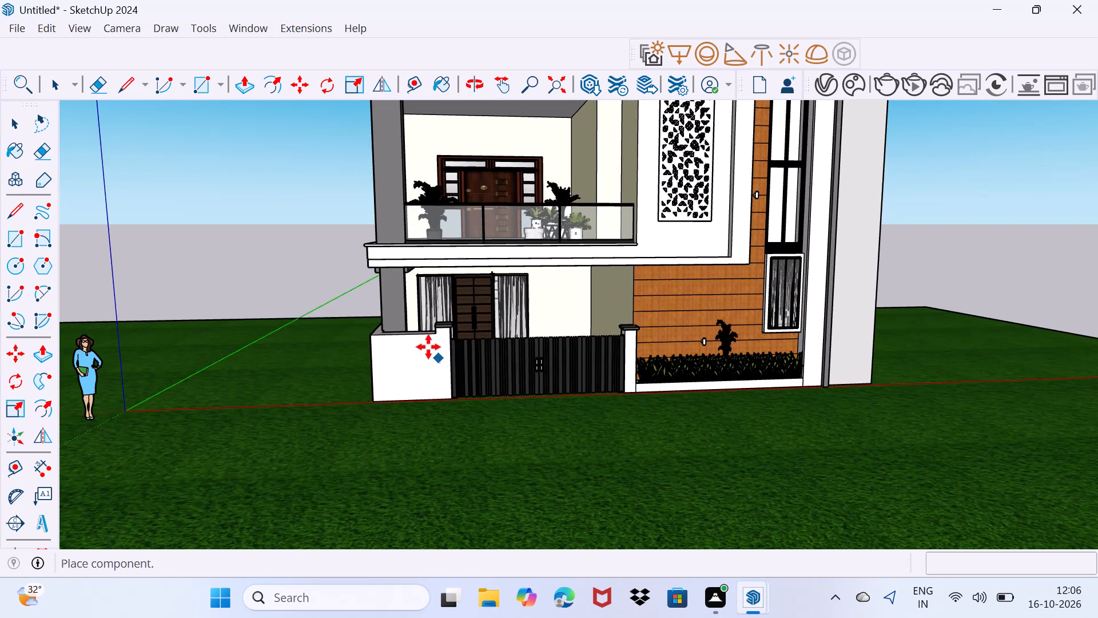
pyautogui.scroll(2, 428, 347)
pyautogui.scroll(4, 481, 284)
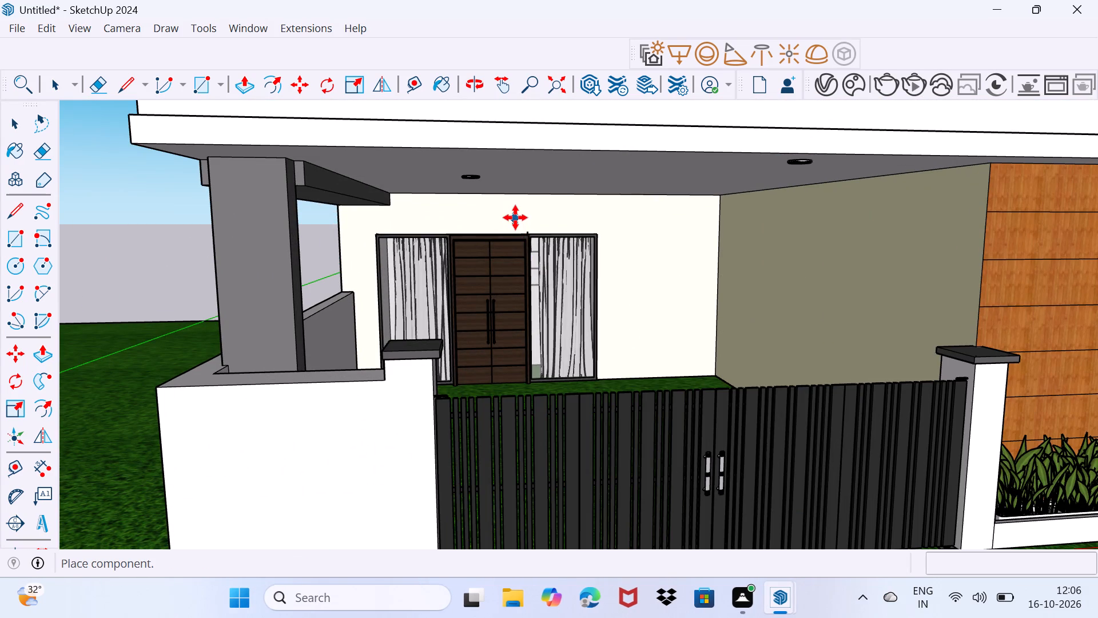
pyautogui.click(515, 217)
# Place two wall lamps, one above the other, on the plain grey front wall beside the tall window.
pyautogui.scroll(-3, 571, 311)
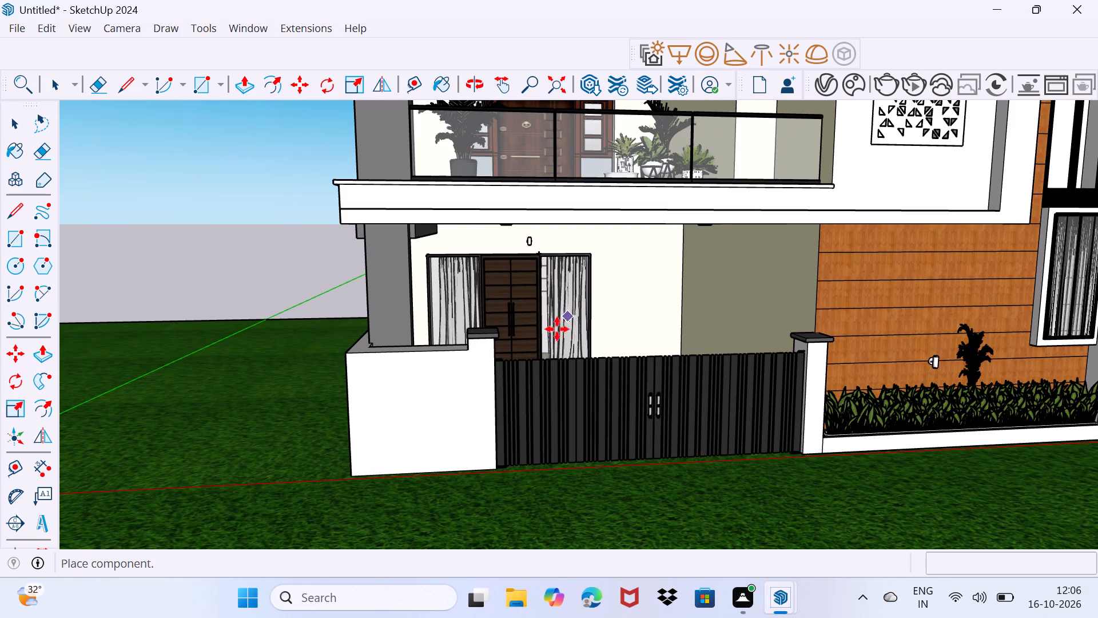
pyautogui.moveTo(557, 329); pyautogui.dragTo(370, 335, button='middle')
pyautogui.scroll(-3, 370, 335)
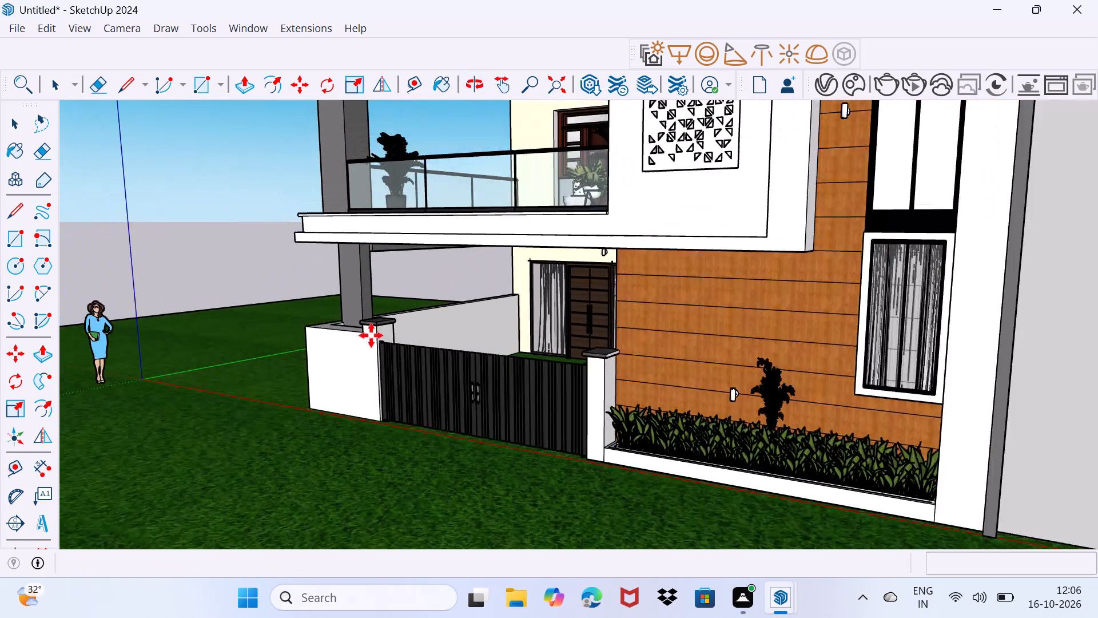
pyautogui.moveTo(895, 340); pyautogui.dragTo(849, 451, button='middle')
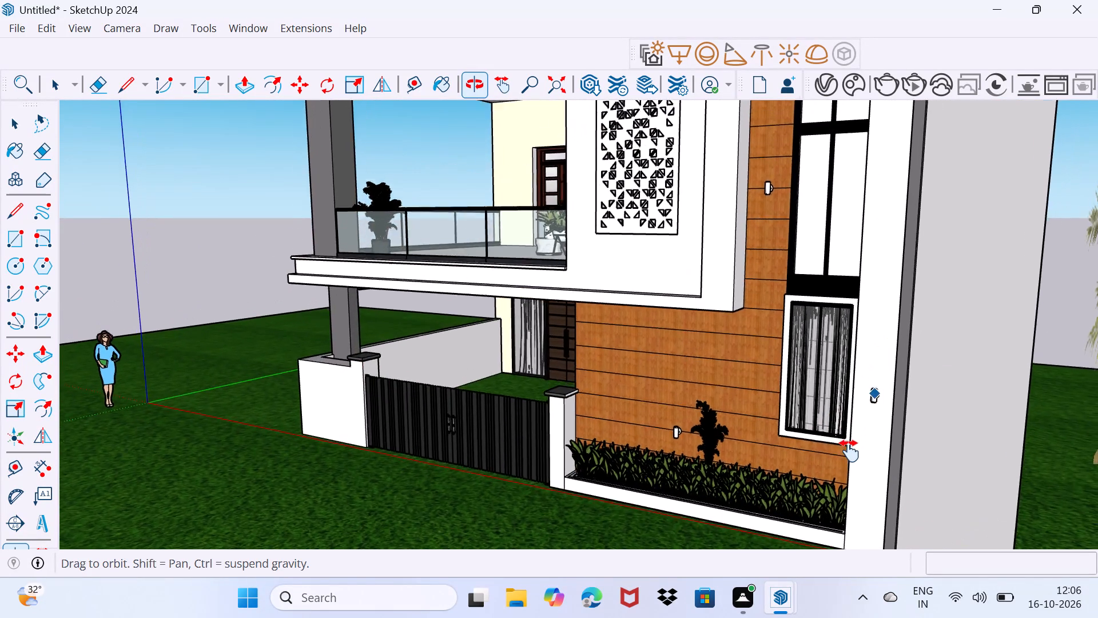
pyautogui.moveTo(849, 451); pyautogui.dragTo(834, 518, button='middle')
pyautogui.click(945, 342)
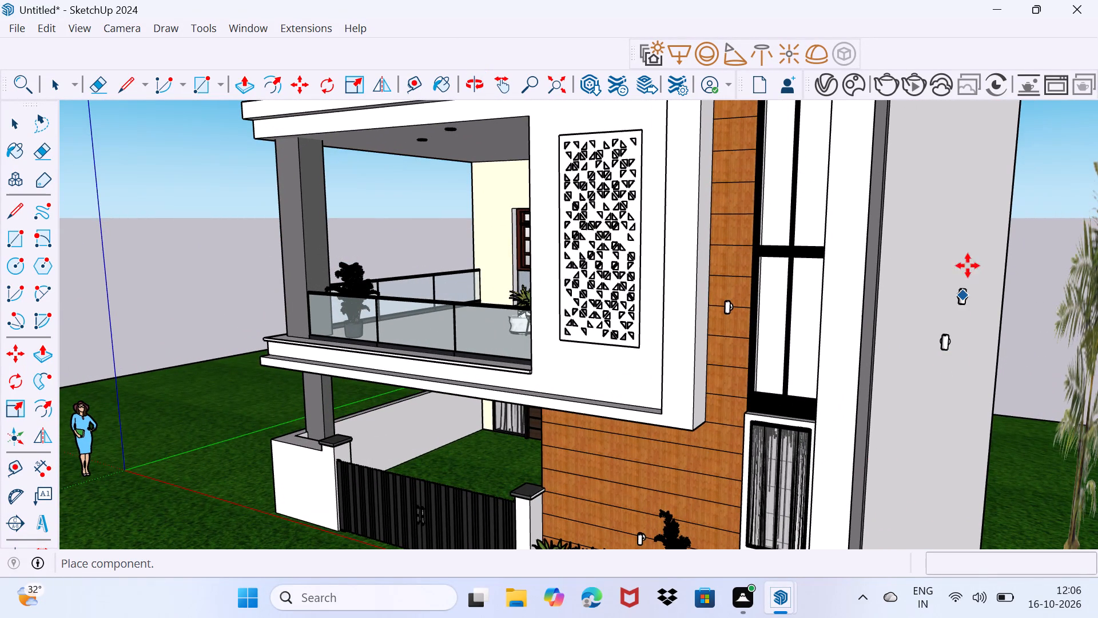
pyautogui.keyDown('shift'); pyautogui.moveTo(966, 265); pyautogui.dragTo(933, 532, button='middle'); pyautogui.keyUp('shift')
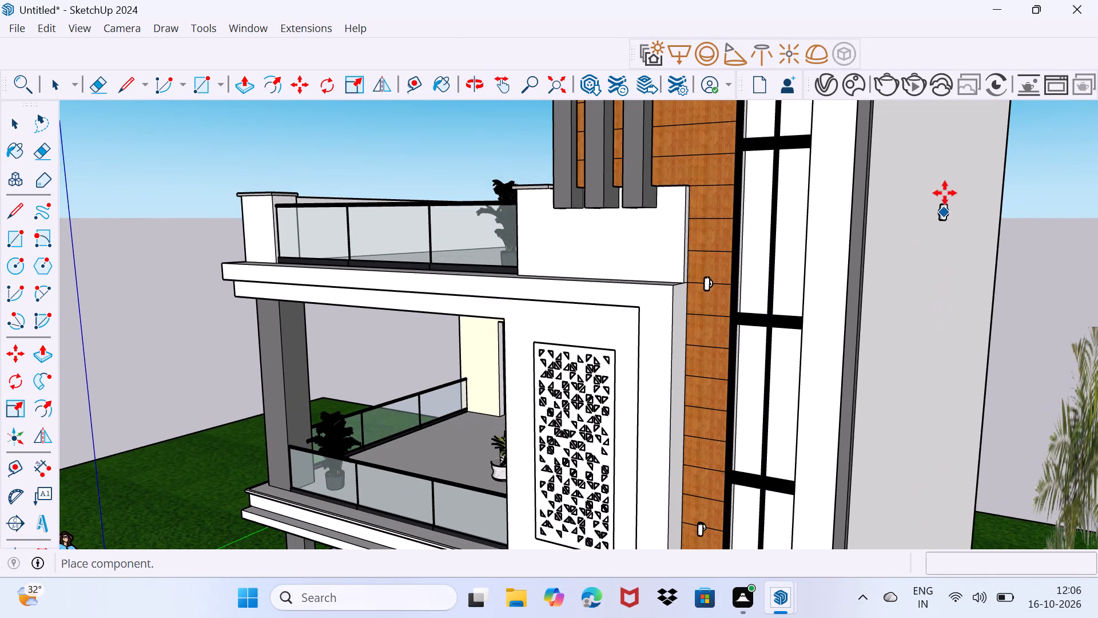
pyautogui.click(936, 188)
# Place a wall lamp on the white fascia above the three vertical grey fins and finish placing lamps.
pyautogui.scroll(-1, 943, 169)
pyautogui.moveTo(944, 171); pyautogui.dragTo(884, 465, button='middle')
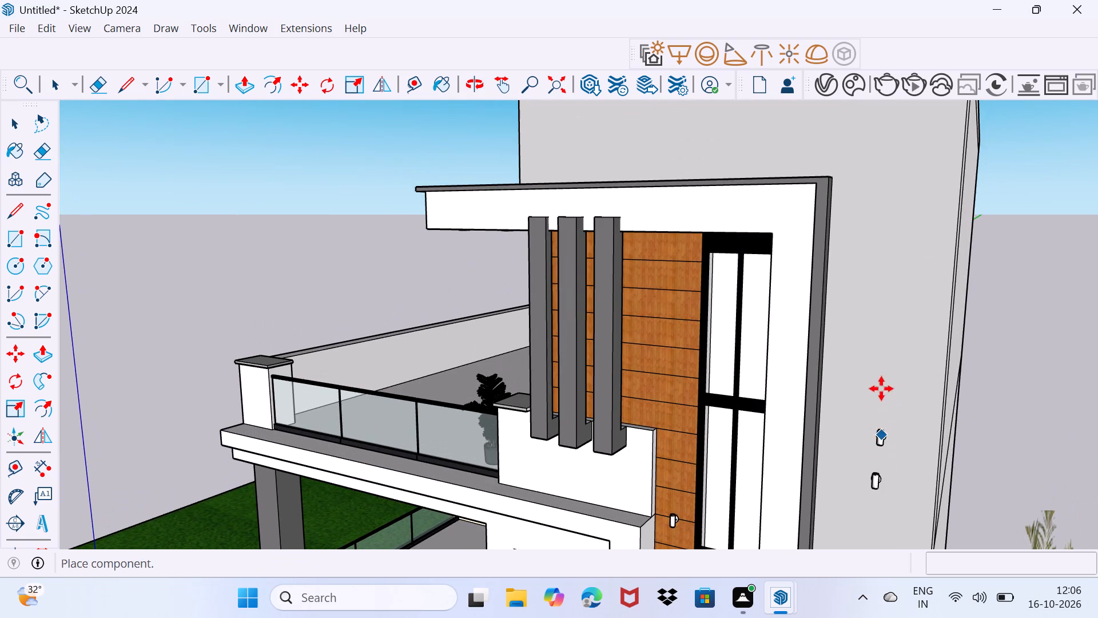
pyautogui.click(572, 205)
pyautogui.press('space')
# Select the fascia lamp and set the Lamp Wall Outdoor 94-02 light Intensity Multiplier to 51.7 in the V-Ray Asset Editor.
pyautogui.scroll(-4, 579, 249)
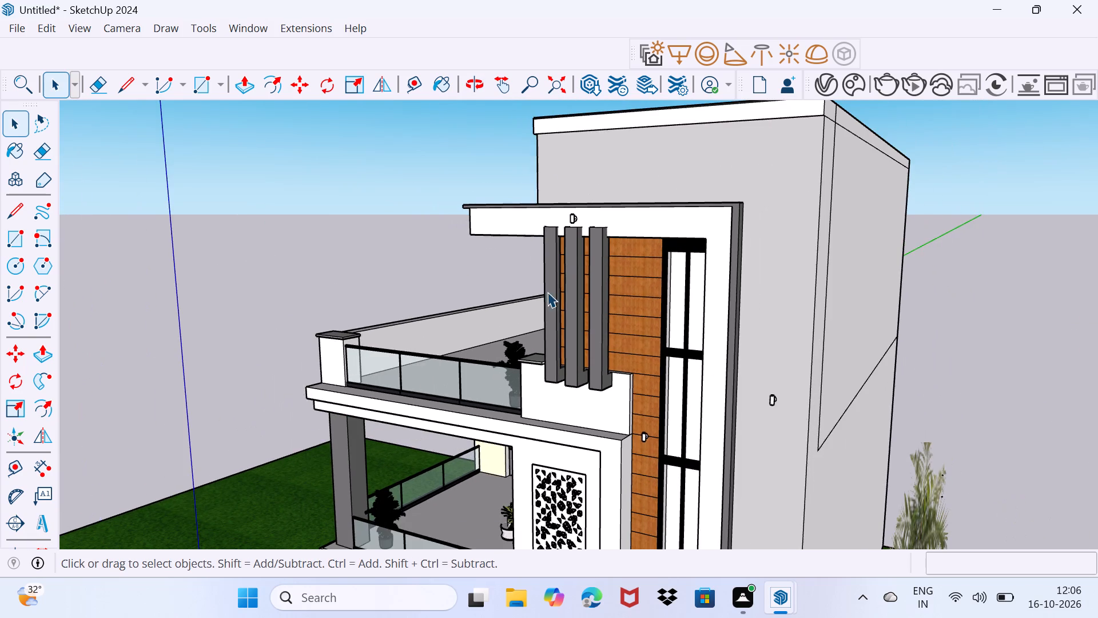
pyautogui.moveTo(554, 294); pyautogui.dragTo(614, 296, button='middle')
pyautogui.click(616, 220)
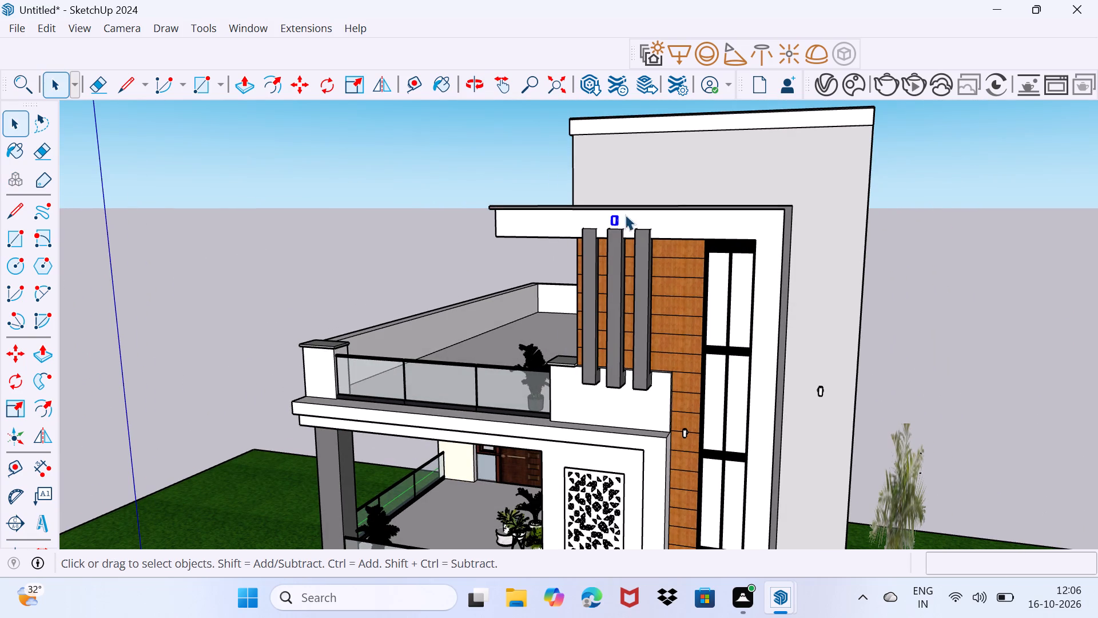
pyautogui.click(824, 79)
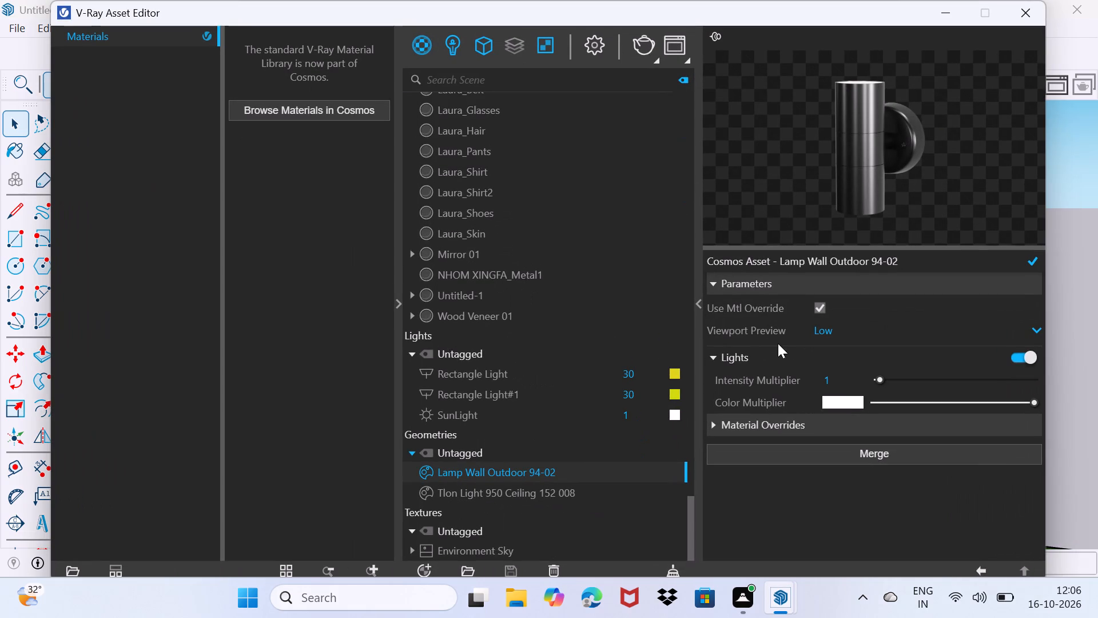
pyautogui.click(854, 381)
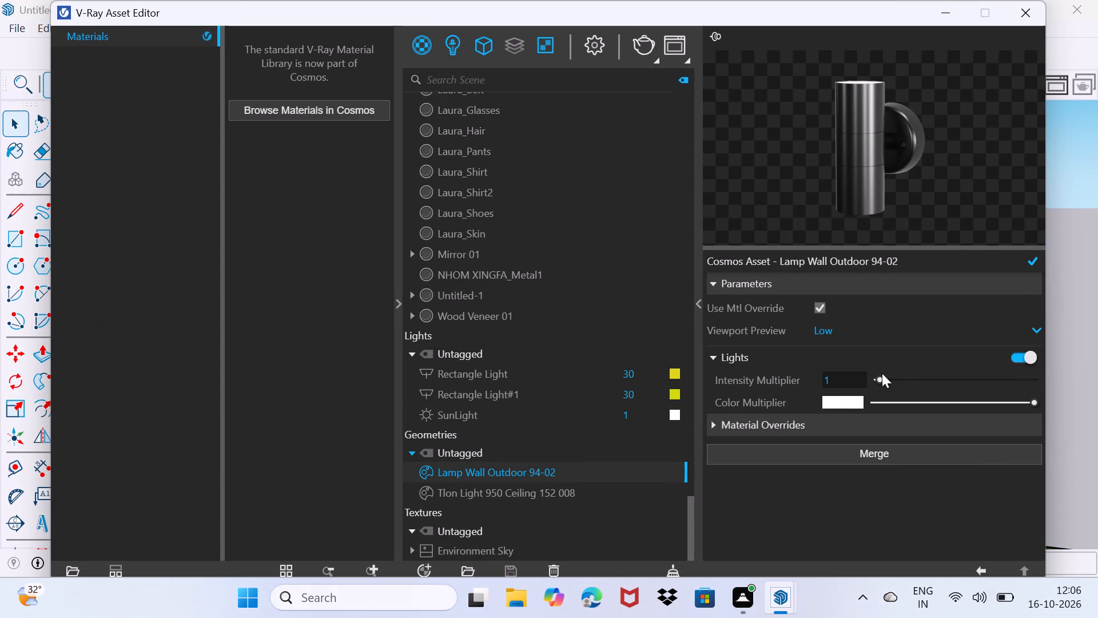
pyautogui.moveTo(882, 378); pyautogui.dragTo(959, 386)
# Set the wall lamp's light Color Multiplier to yellow, R 0.98, G 0.916, B 0.198, and close the colour picker and Asset Editor.
pyautogui.click(836, 405)
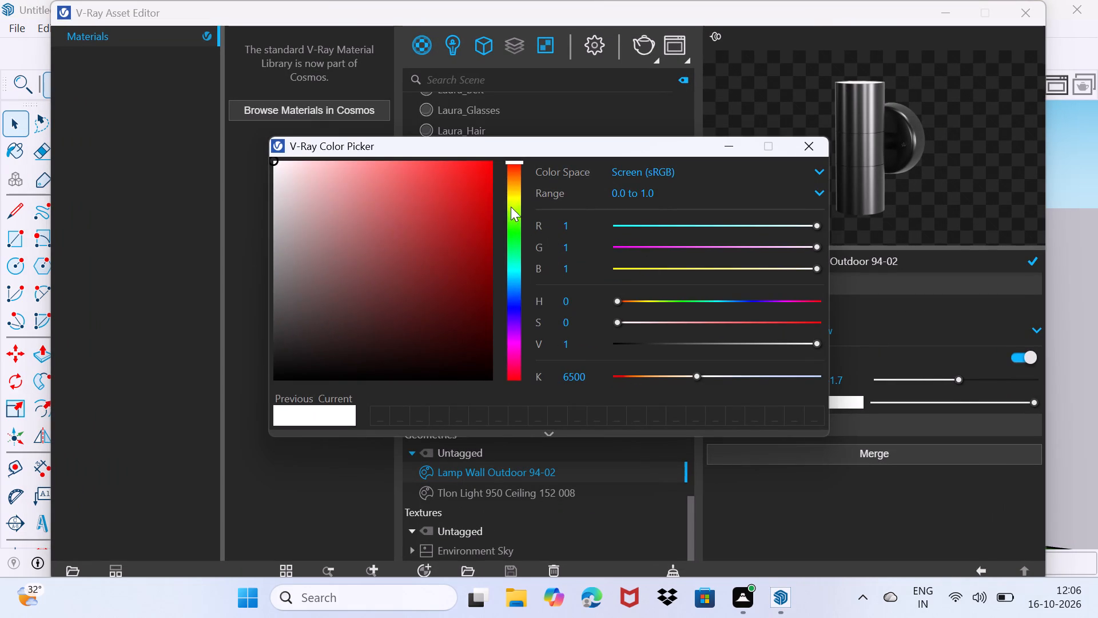
pyautogui.click(515, 195)
pyautogui.click(476, 168)
pyautogui.click(449, 165)
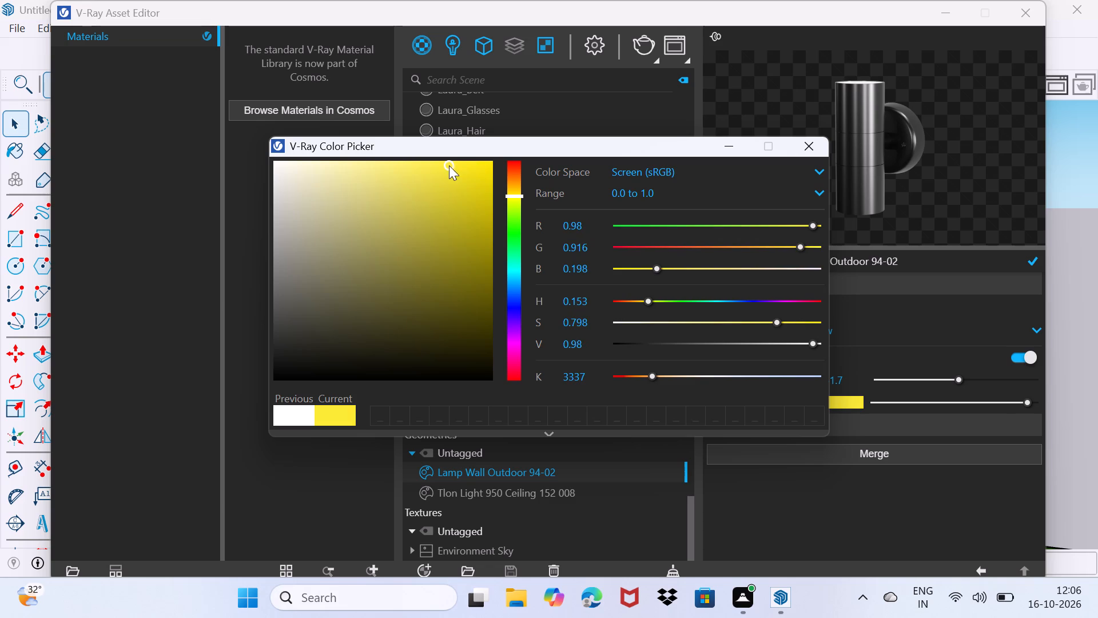
pyautogui.click(952, 11)
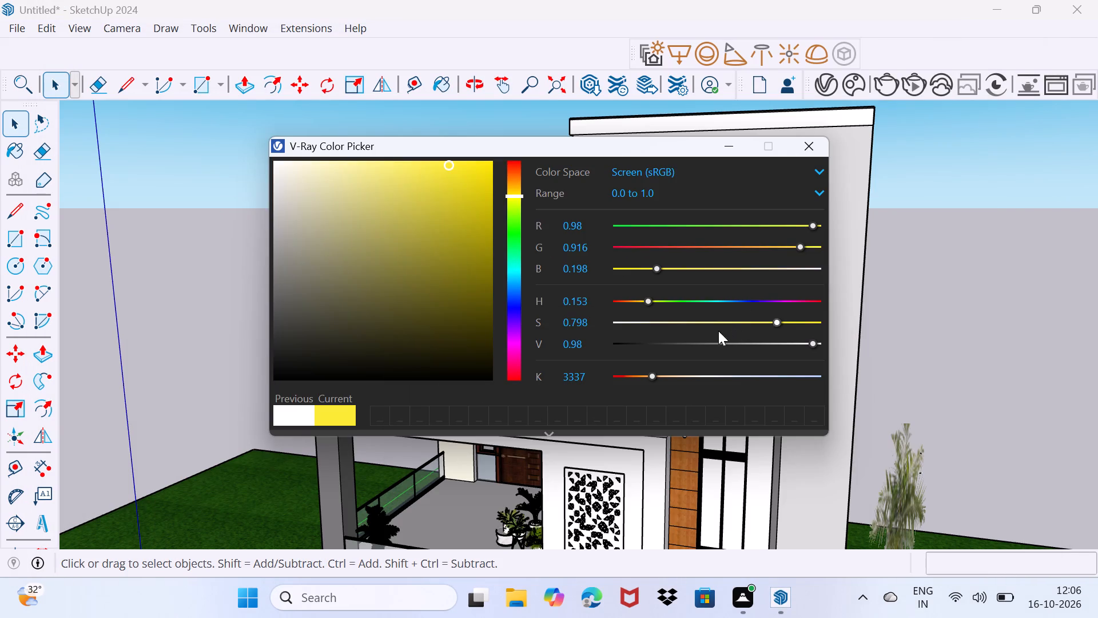
pyautogui.click(821, 147)
# Examine the front facade, wall lamps, gate and ground-floor courtyard from several angles.
pyautogui.moveTo(645, 362); pyautogui.dragTo(715, 278, button='middle')
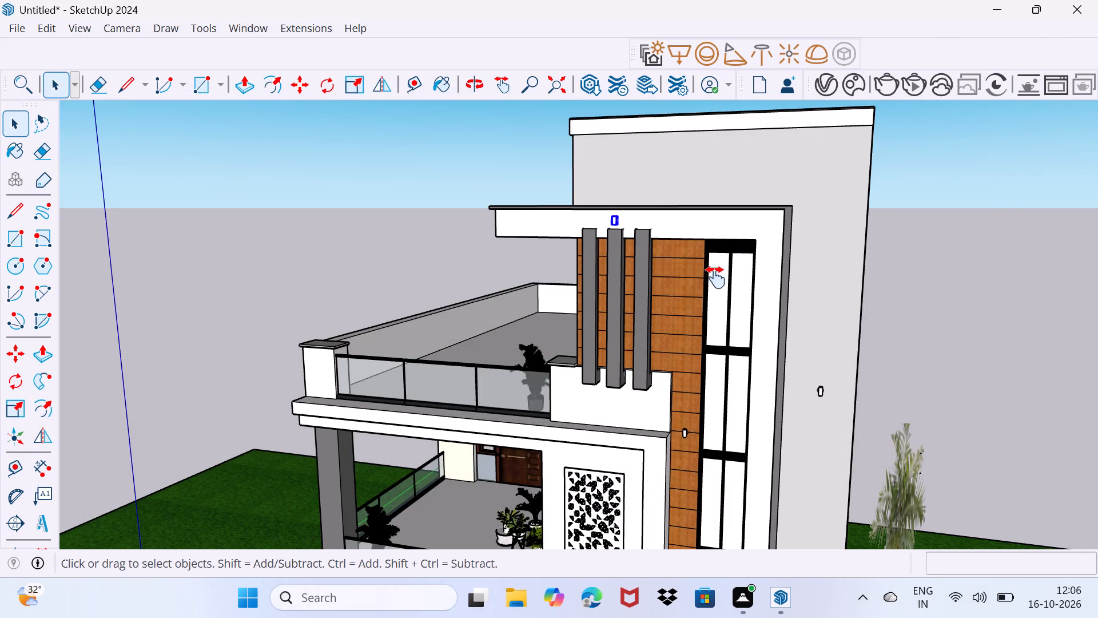
pyautogui.moveTo(715, 278); pyautogui.dragTo(772, 221, button='middle')
pyautogui.moveTo(319, 427); pyautogui.dragTo(357, 375)
pyautogui.moveTo(365, 376); pyautogui.dragTo(365, 292, button='middle')
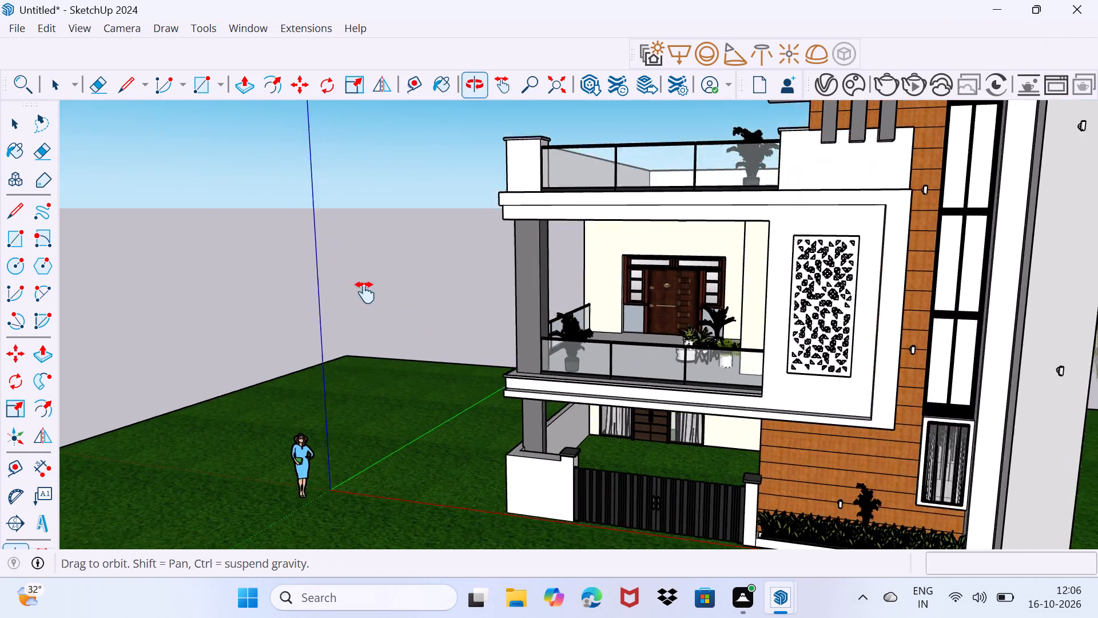
pyautogui.moveTo(365, 292); pyautogui.dragTo(317, 275, button='middle')
pyautogui.moveTo(347, 370); pyautogui.dragTo(487, 413, button='middle')
pyautogui.keyDown('shift'); pyautogui.moveTo(551, 426); pyautogui.dragTo(524, 479, button='middle'); pyautogui.keyUp('shift')
pyautogui.keyDown('shift'); pyautogui.scroll(-2, 524, 479); pyautogui.keyUp('shift')
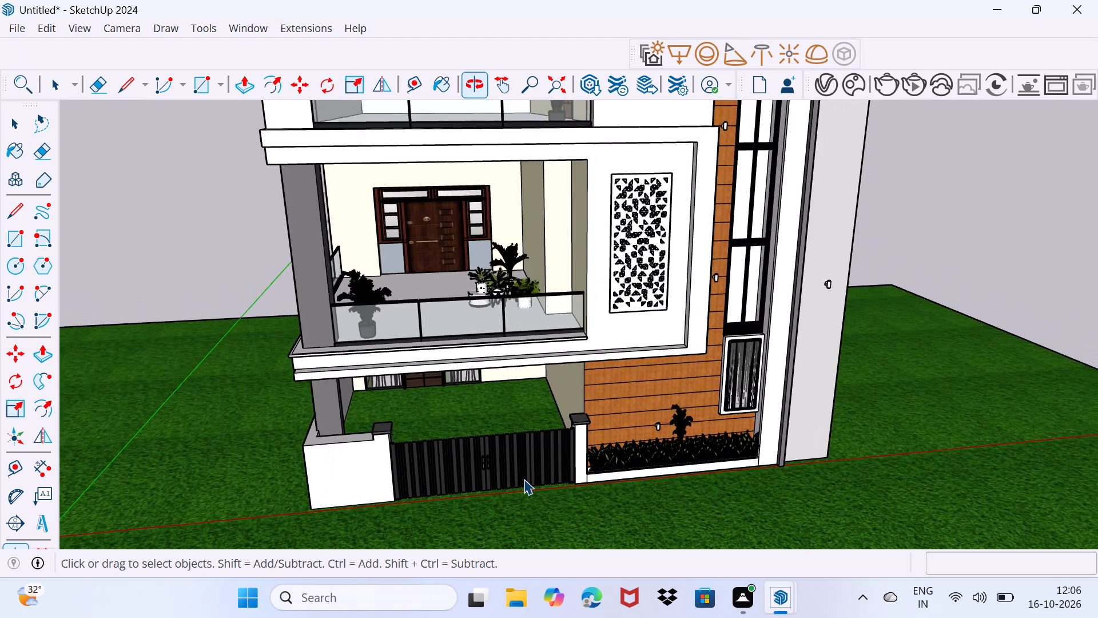
pyautogui.keyDown('shift'); pyautogui.scroll(-2, 524, 479); pyautogui.keyUp('shift')
pyautogui.moveTo(518, 496); pyautogui.dragTo(550, 416, button='middle')
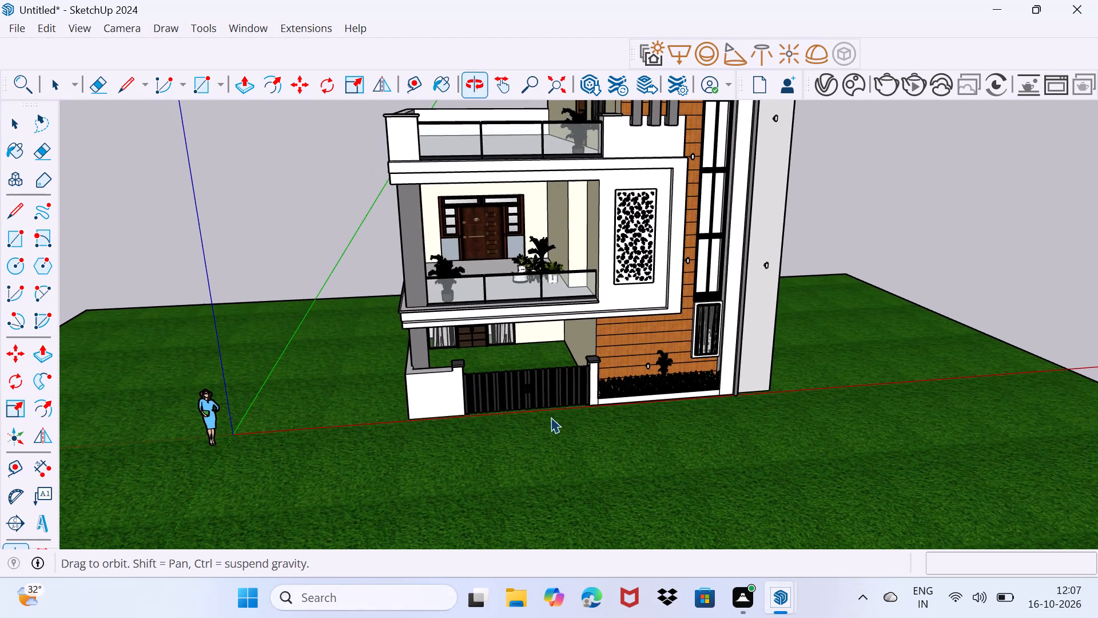
pyautogui.hotkey('ctrl', 'z')
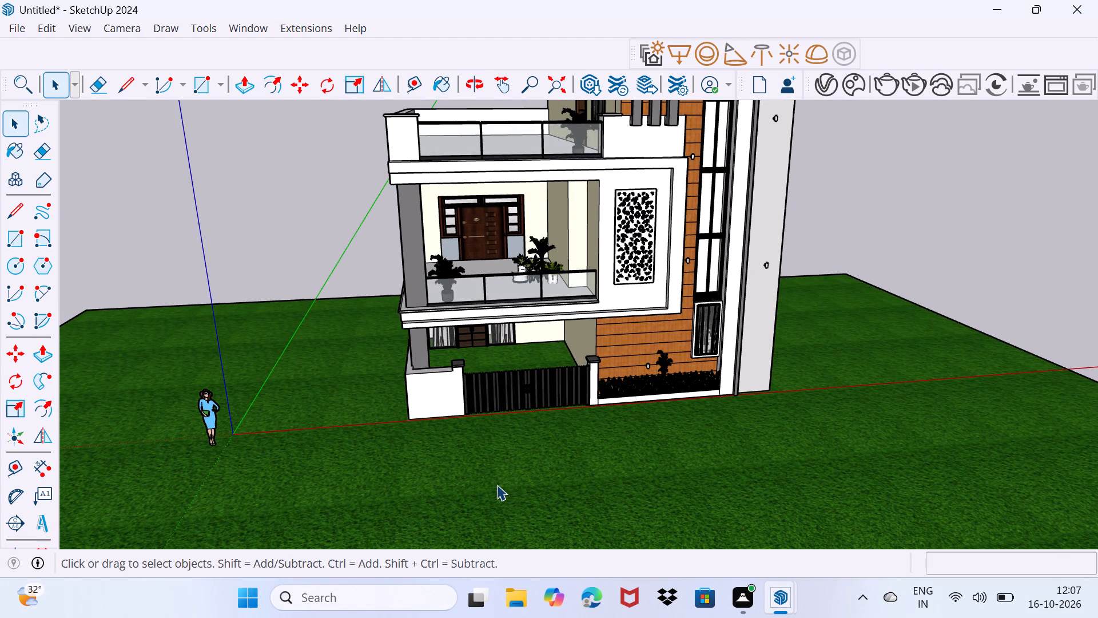
pyautogui.scroll(-4, 497, 484)
pyautogui.moveTo(524, 474); pyautogui.dragTo(502, 481, button='middle')
pyautogui.press('space')
pyautogui.scroll(3, 492, 474)
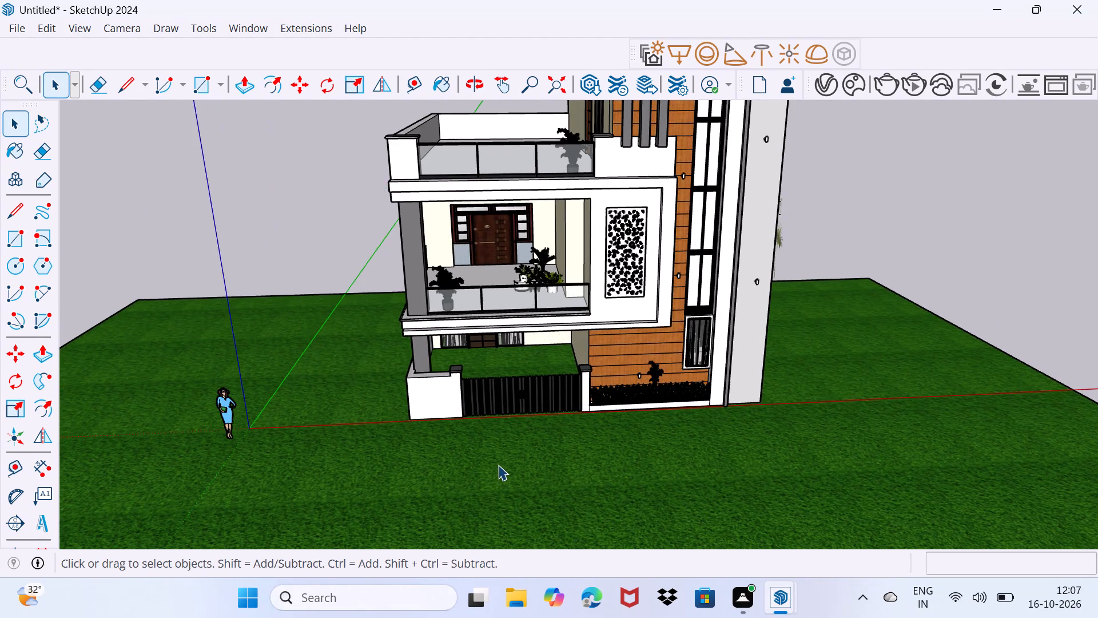
pyautogui.scroll(3, 498, 467)
pyautogui.moveTo(499, 470); pyautogui.dragTo(521, 450, button='middle')
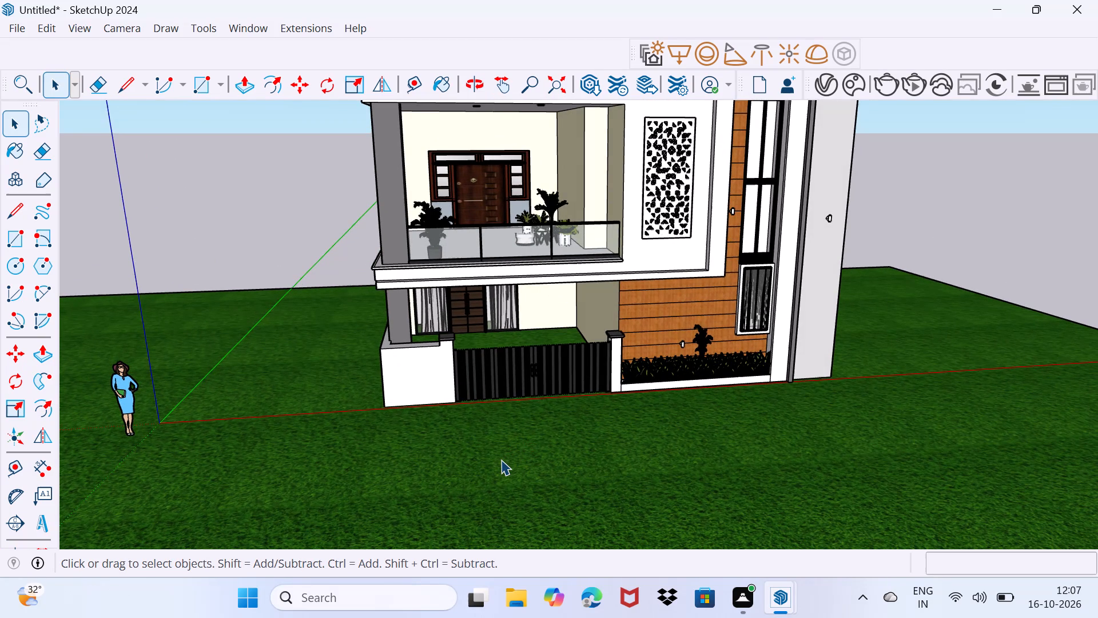
pyautogui.scroll(8, 522, 377)
pyautogui.moveTo(537, 329); pyautogui.dragTo(536, 378, button='middle')
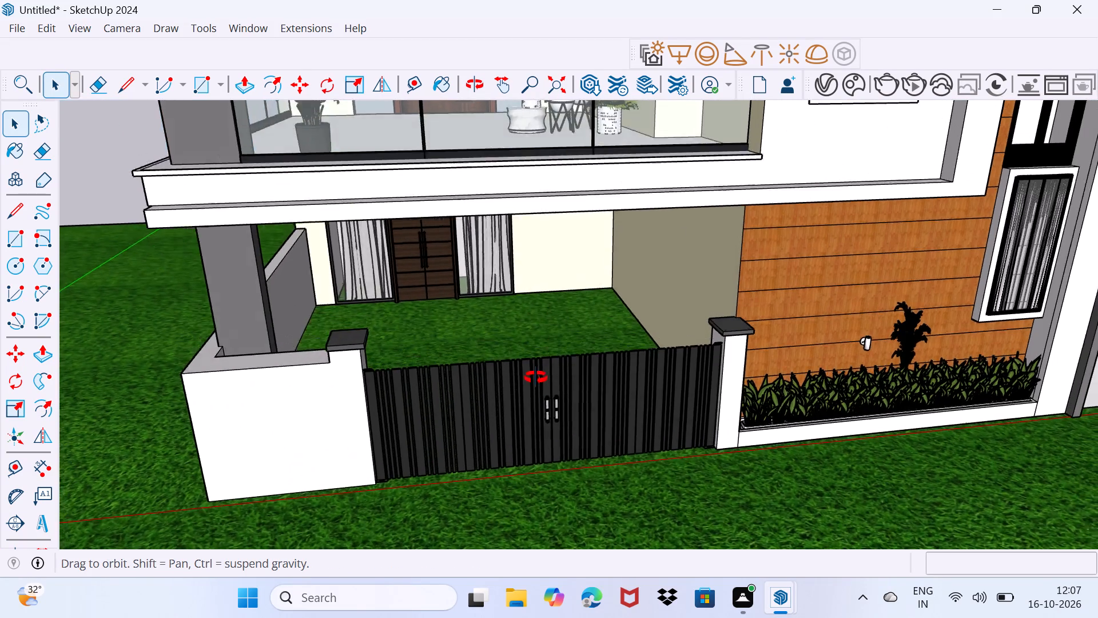
pyautogui.moveTo(536, 378); pyautogui.dragTo(562, 372, button='middle')
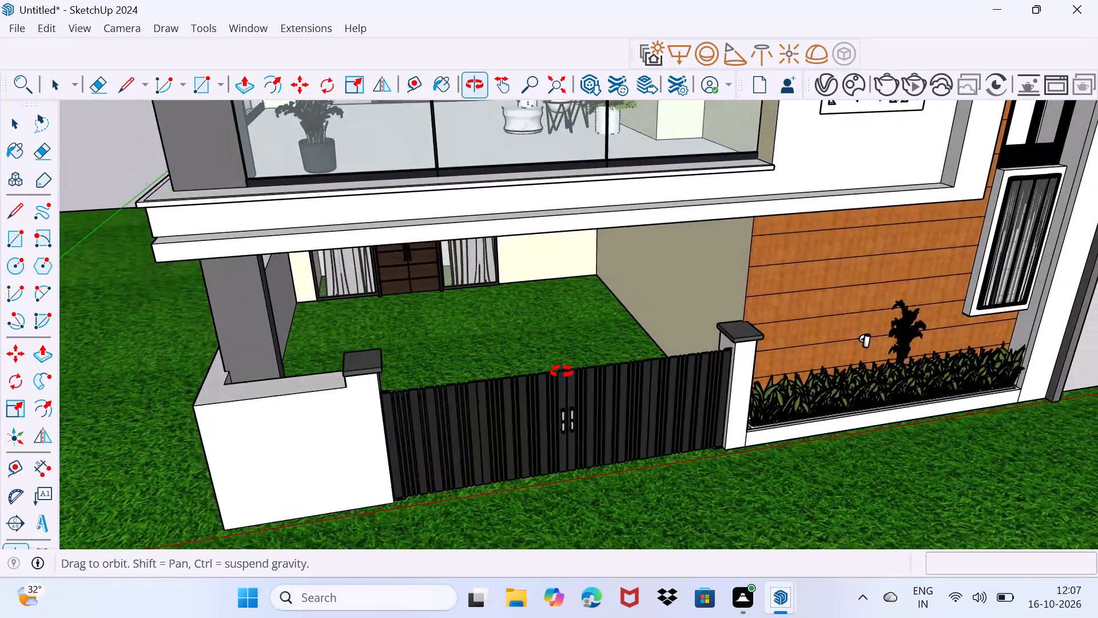
pyautogui.moveTo(562, 372); pyautogui.dragTo(562, 372, button='middle')
pyautogui.scroll(-2, 562, 372)
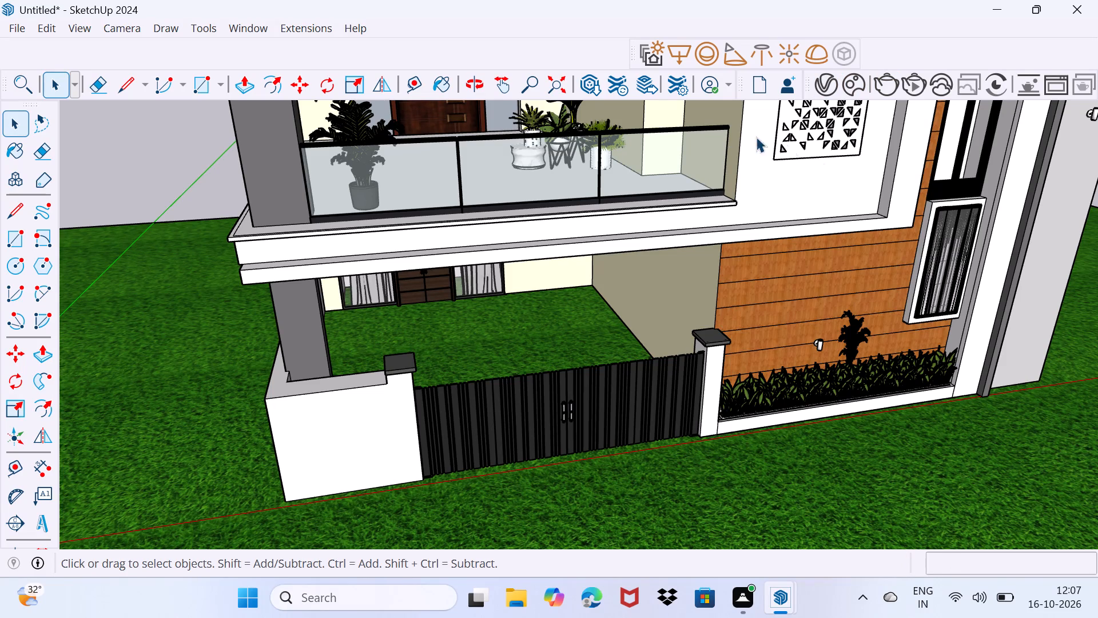
# Paint the grass ground plane with the pale cream material from the In Model collection.
pyautogui.click(262, 30)
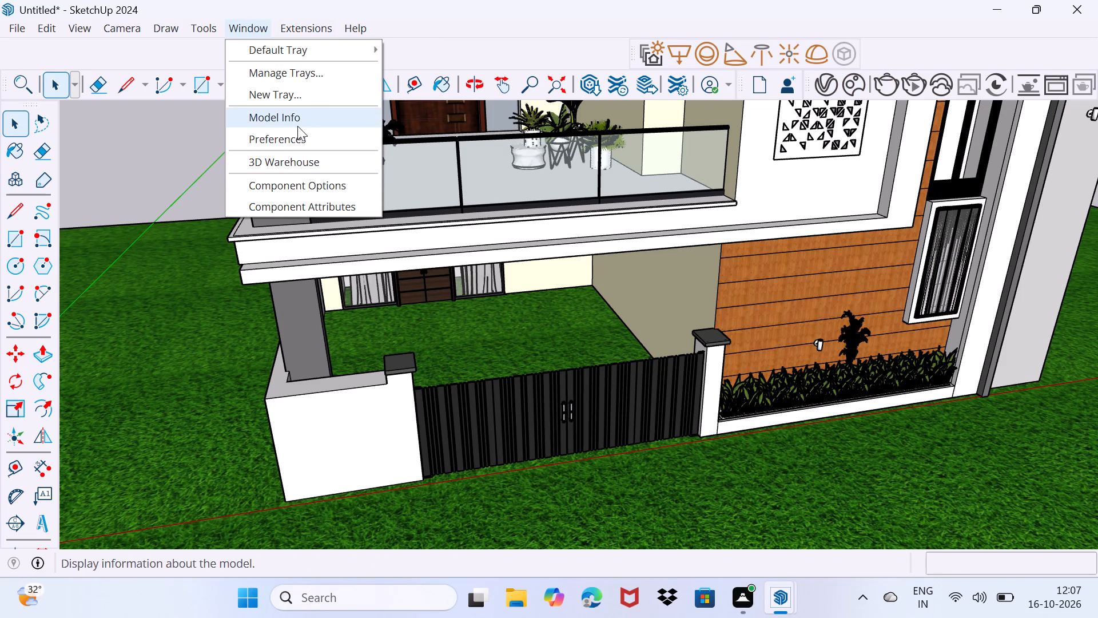
pyautogui.click(351, 56)
pyautogui.click(423, 54)
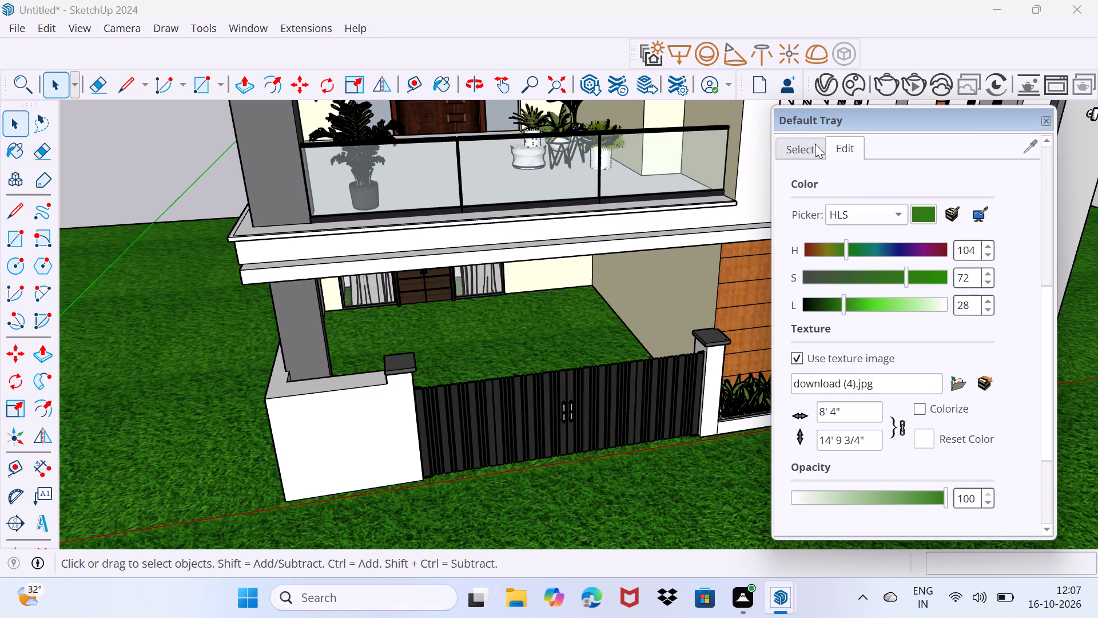
pyautogui.click(814, 146)
pyautogui.click(849, 205)
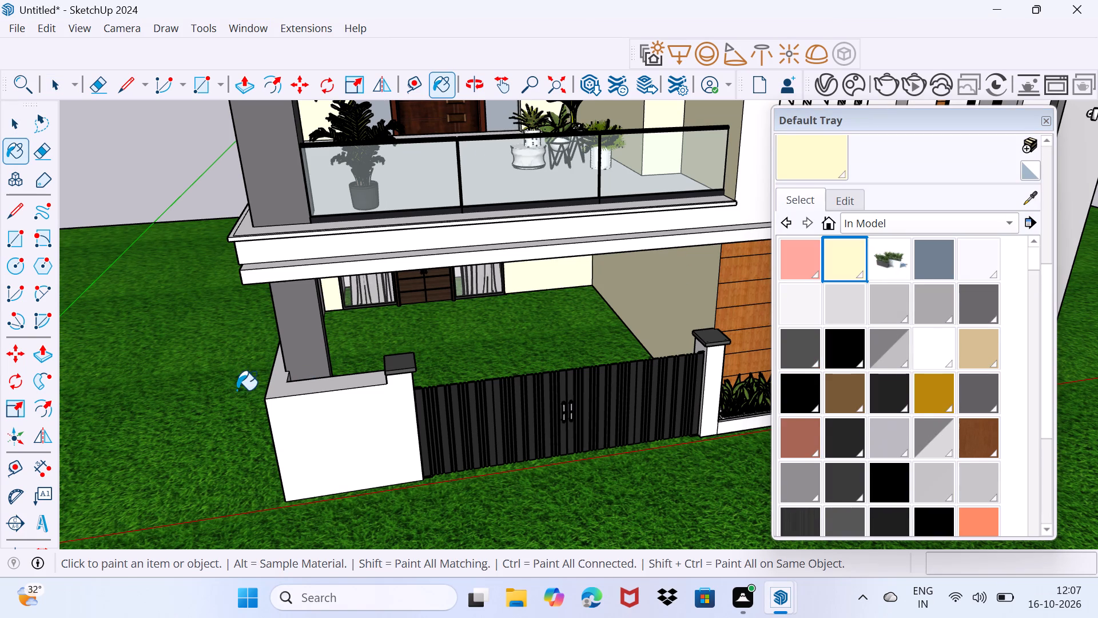
pyautogui.click(231, 389)
# Draw a ground line from the rear corner of the balcony-side wall, along the green axis, to a point in front of the gate.
pyautogui.moveTo(539, 438); pyautogui.dragTo(403, 362, button='middle')
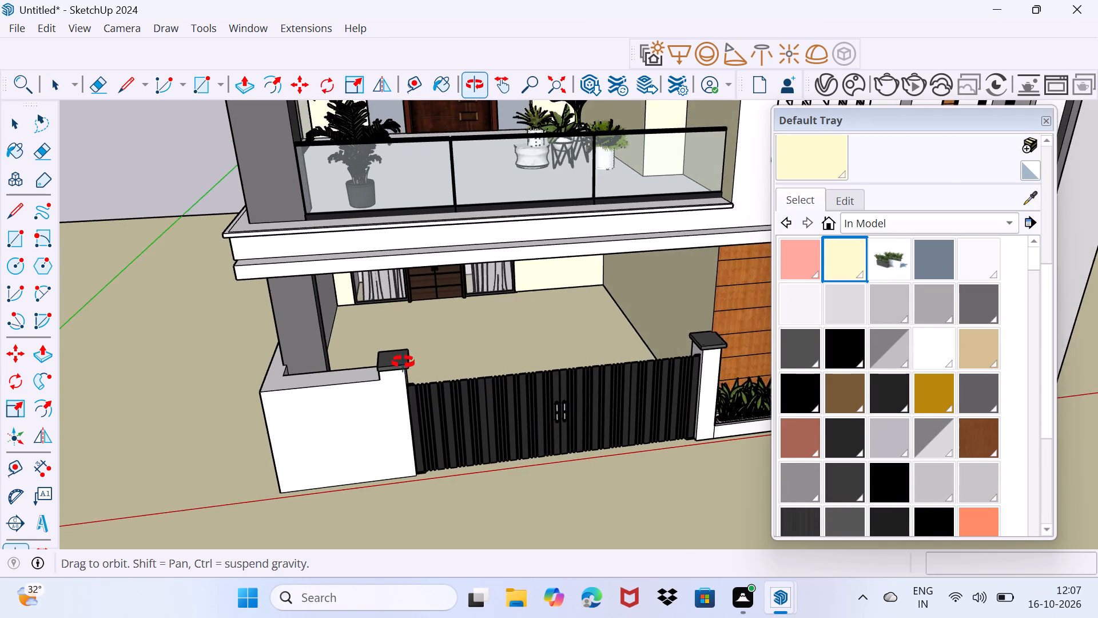
pyautogui.moveTo(403, 362); pyautogui.dragTo(503, 386, button='middle')
pyautogui.scroll(-2, 503, 385)
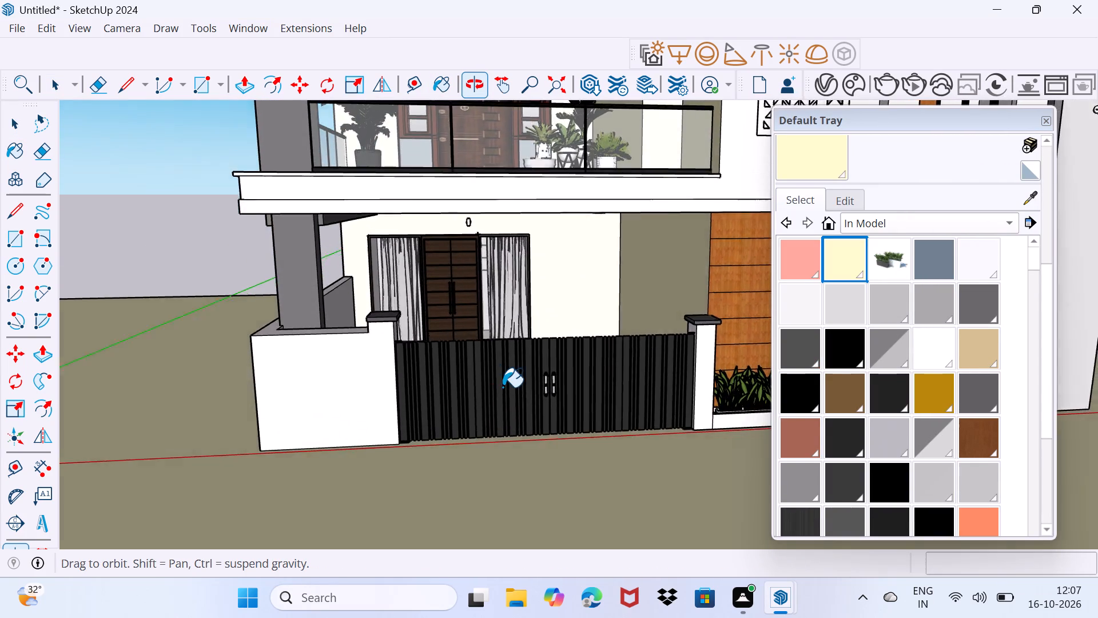
pyautogui.scroll(-9, 503, 387)
pyautogui.moveTo(491, 417); pyautogui.dragTo(353, 400, button='middle')
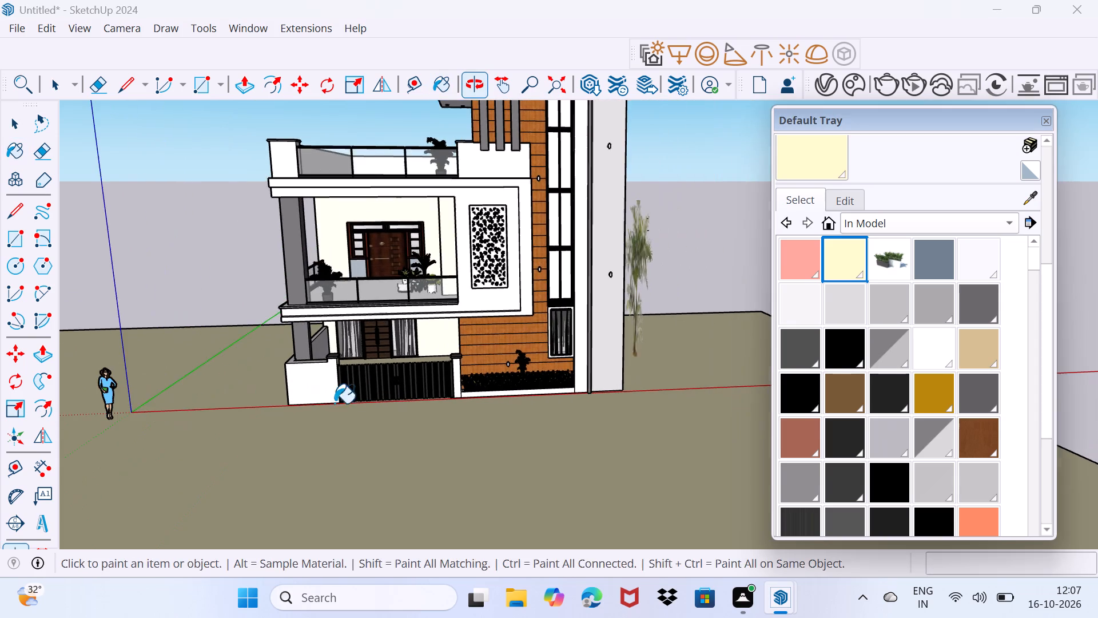
pyautogui.moveTo(325, 418); pyautogui.dragTo(376, 434, button='middle')
pyautogui.press('space')
pyautogui.press('l')
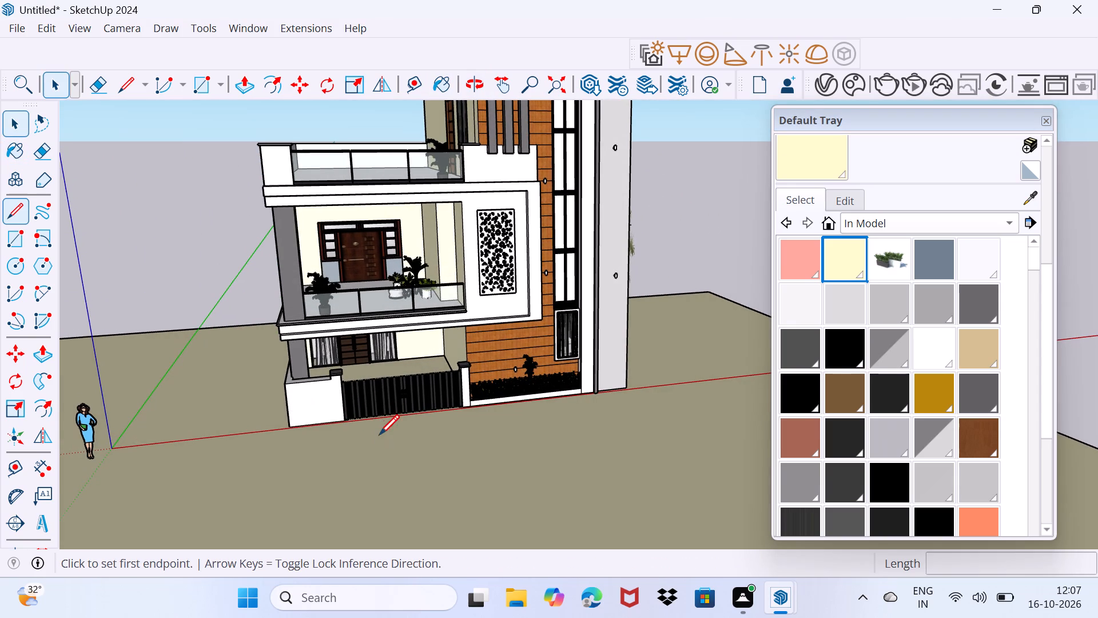
pyautogui.moveTo(259, 331); pyautogui.dragTo(345, 333, button='middle')
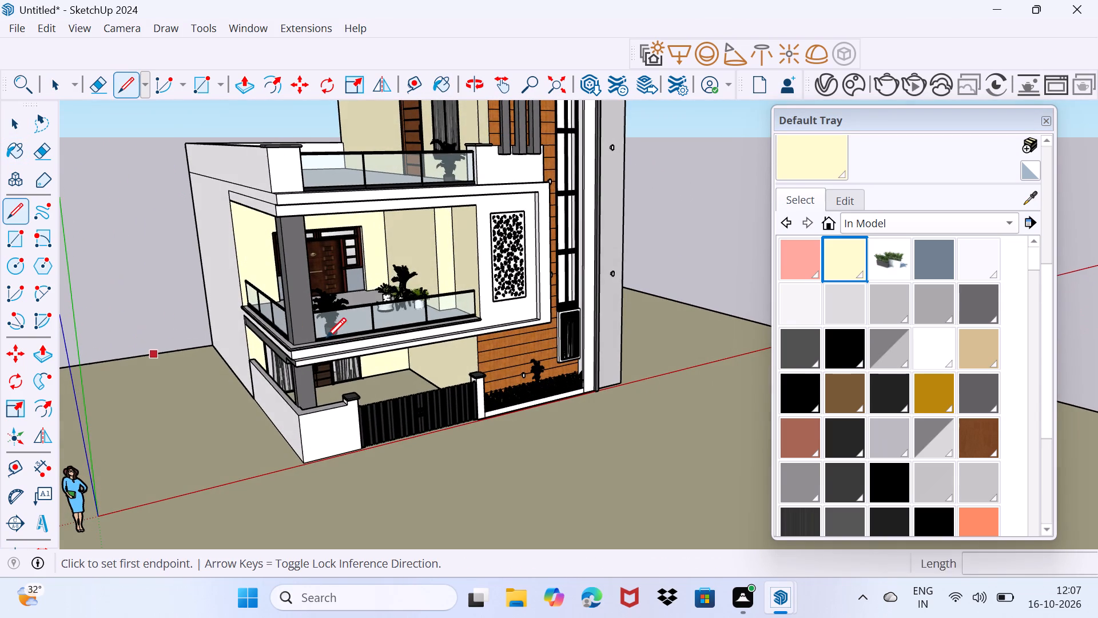
pyautogui.click(207, 347)
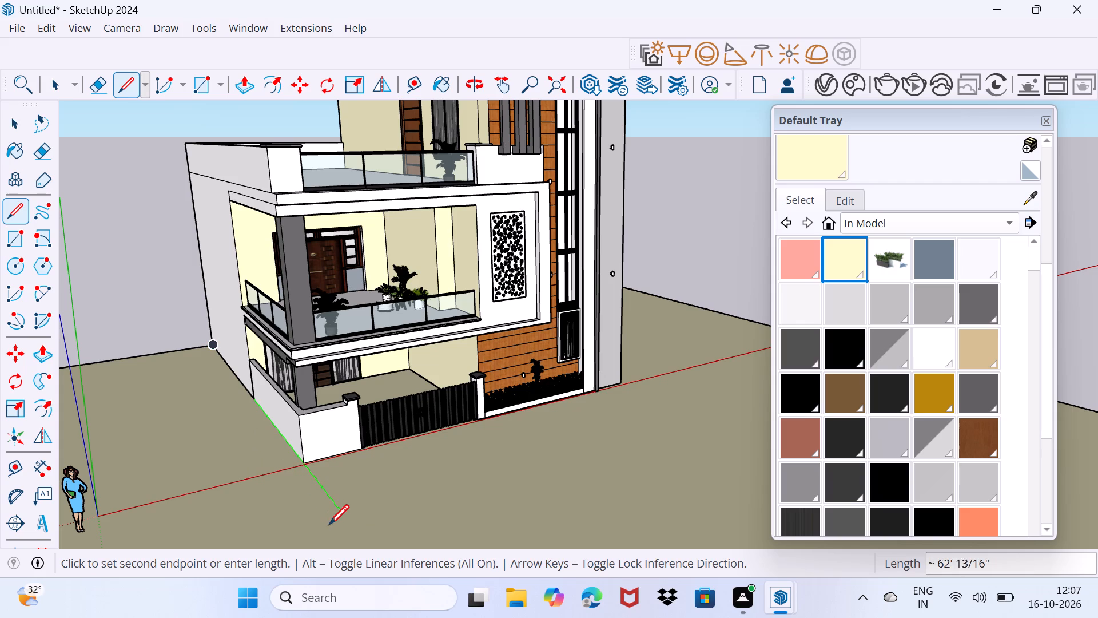
pyautogui.scroll(-3, 330, 527)
pyautogui.click(371, 544)
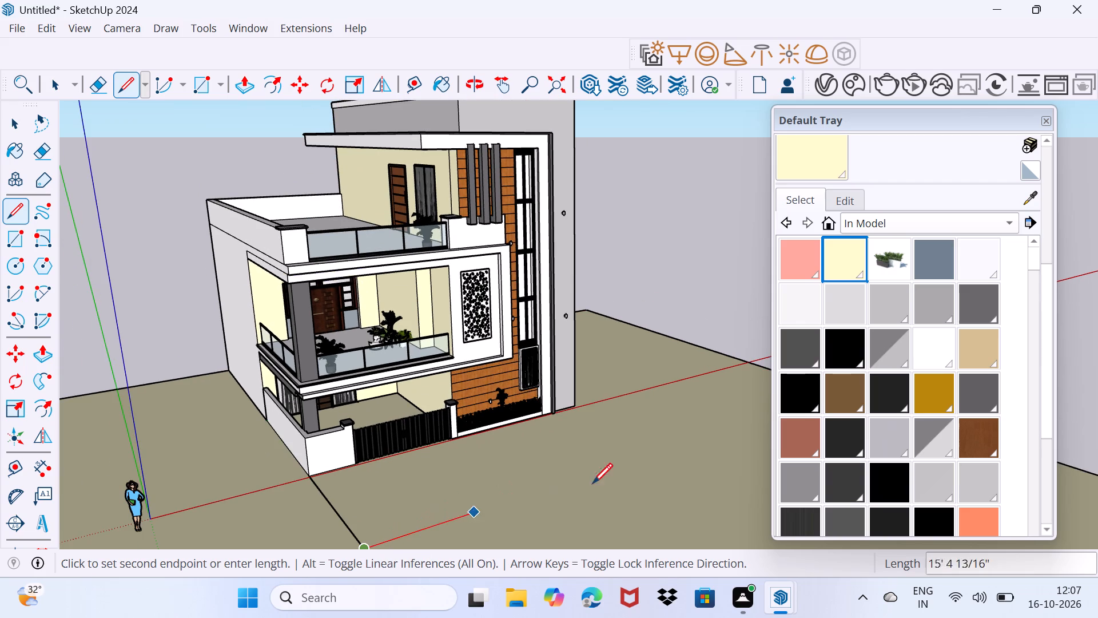
# Continue the outline along the red axis past the grey wall, and back about 69' 10" along the green axis to the ground's rear edge.
pyautogui.click(647, 457)
pyautogui.moveTo(664, 443); pyautogui.dragTo(640, 461, button='middle')
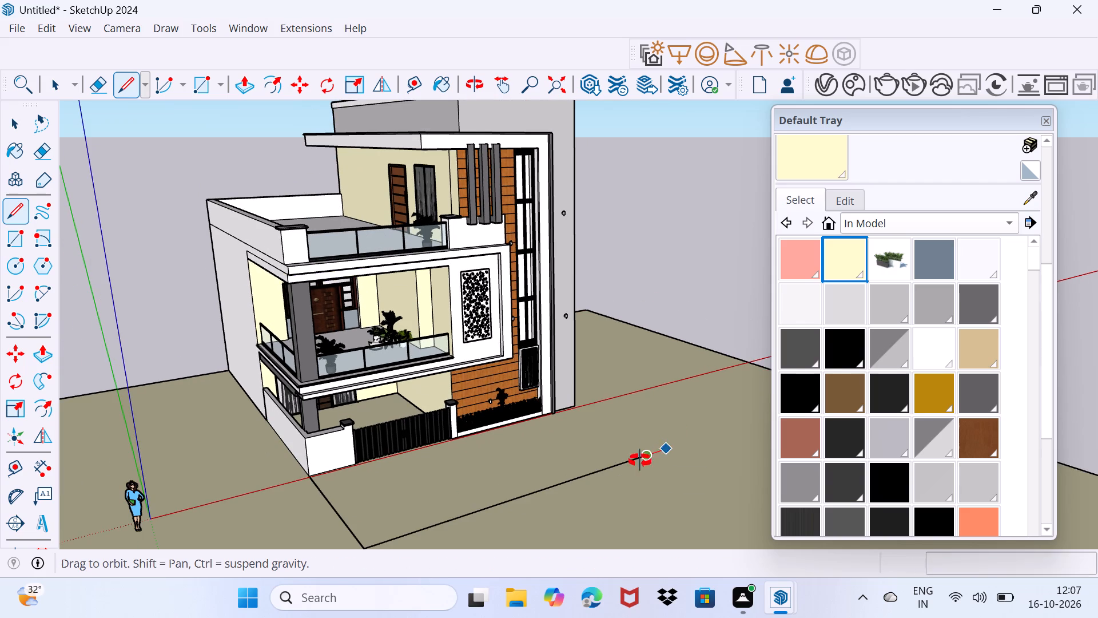
pyautogui.moveTo(640, 461); pyautogui.dragTo(568, 473, button='middle')
pyautogui.click(650, 450)
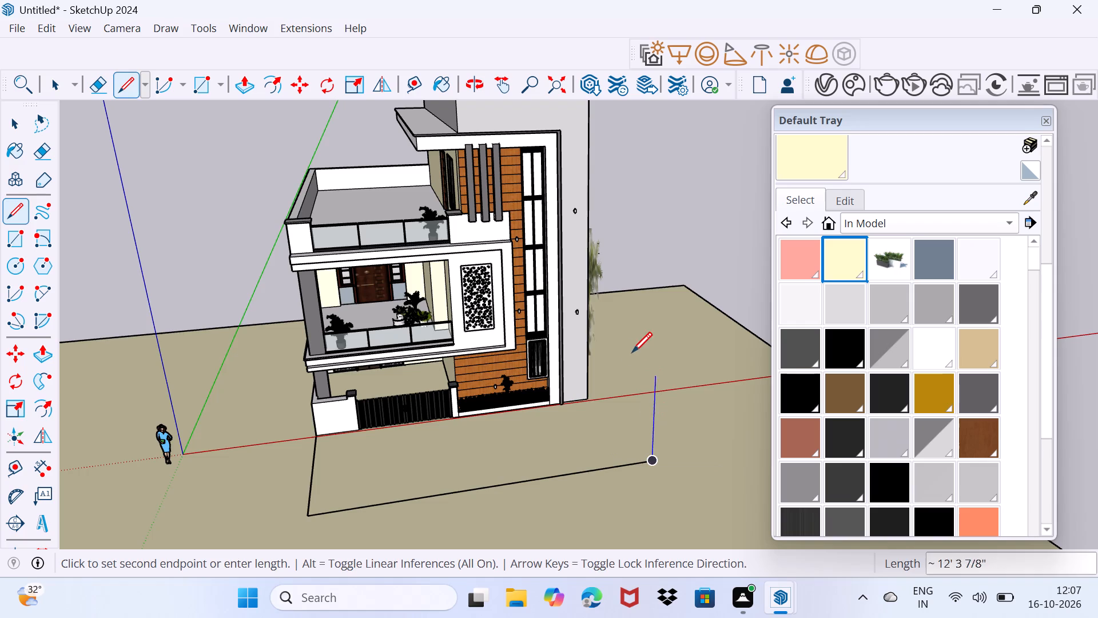
pyautogui.moveTo(632, 352); pyautogui.dragTo(549, 421, button='middle')
pyautogui.scroll(3, 614, 344)
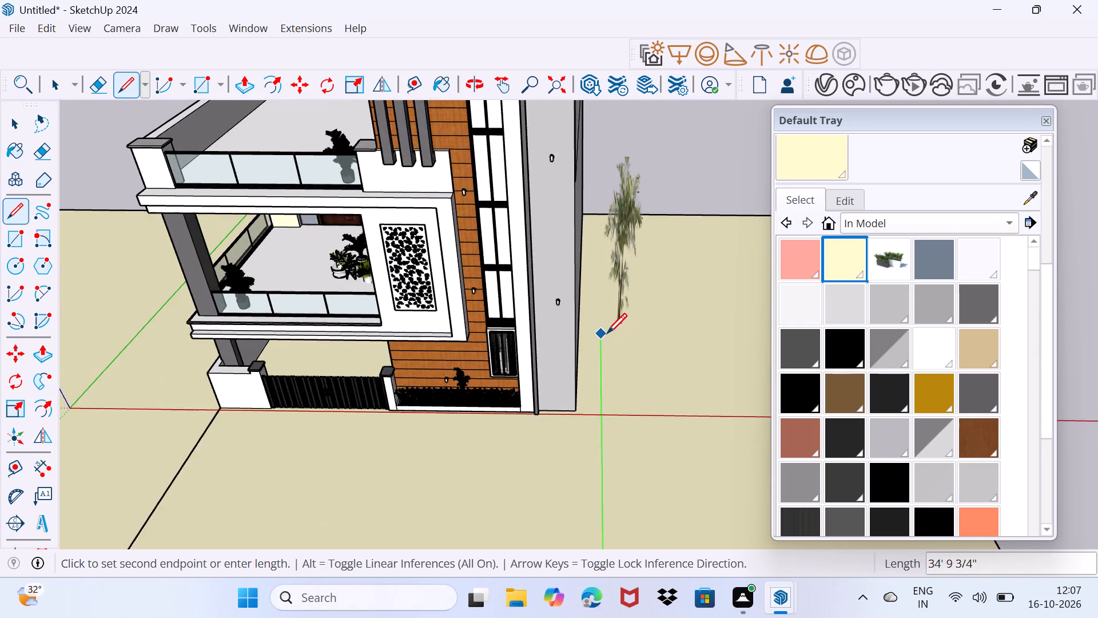
pyautogui.scroll(6, 607, 332)
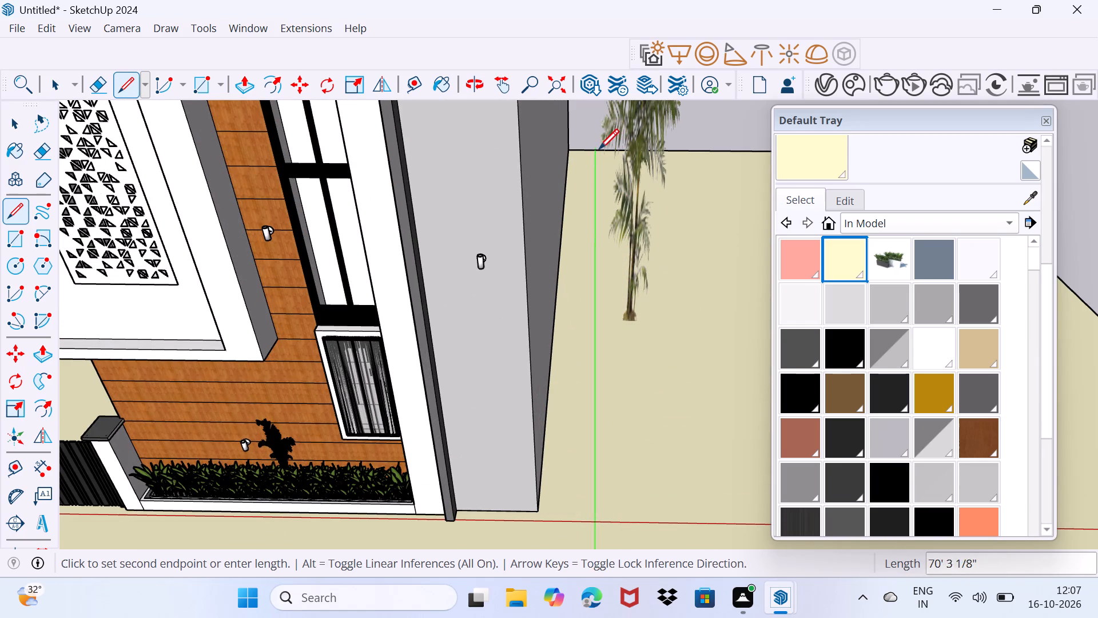
pyautogui.click(594, 149)
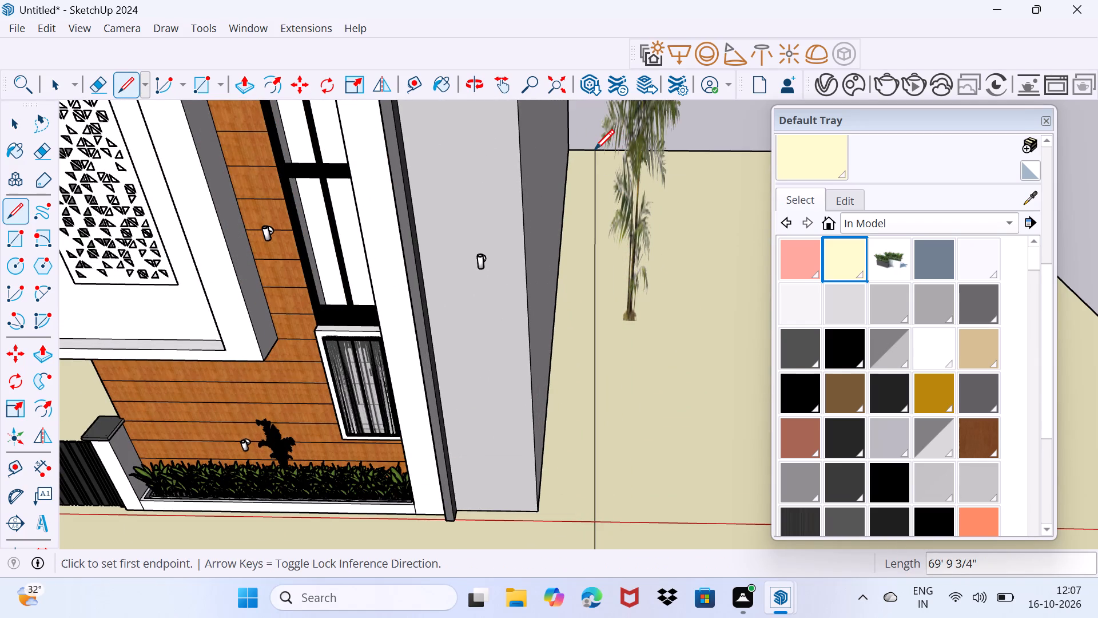
pyautogui.press('space')
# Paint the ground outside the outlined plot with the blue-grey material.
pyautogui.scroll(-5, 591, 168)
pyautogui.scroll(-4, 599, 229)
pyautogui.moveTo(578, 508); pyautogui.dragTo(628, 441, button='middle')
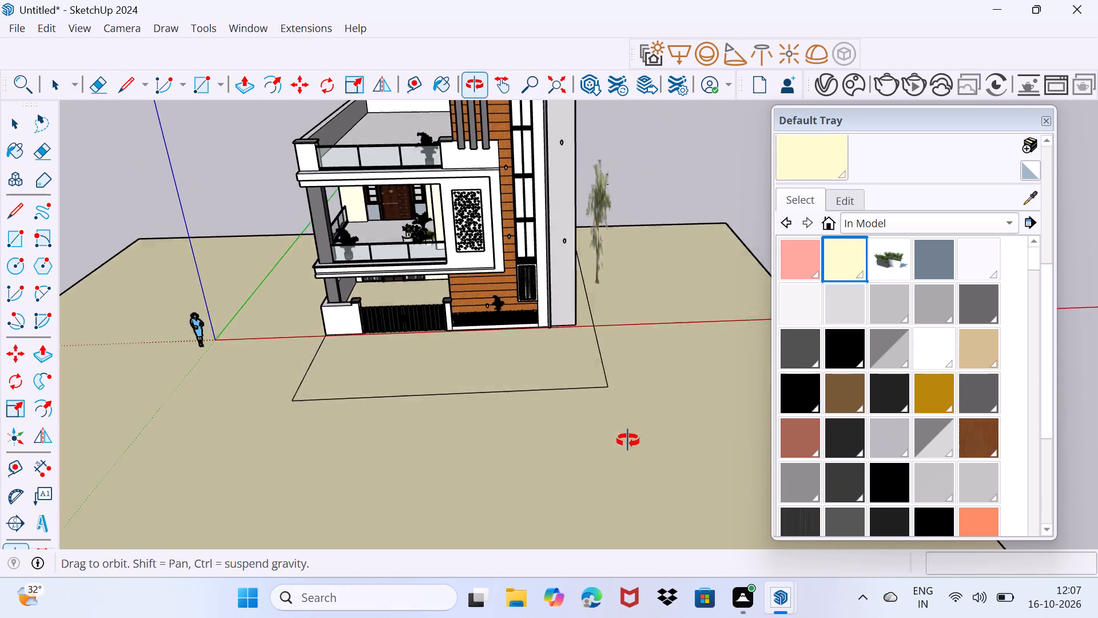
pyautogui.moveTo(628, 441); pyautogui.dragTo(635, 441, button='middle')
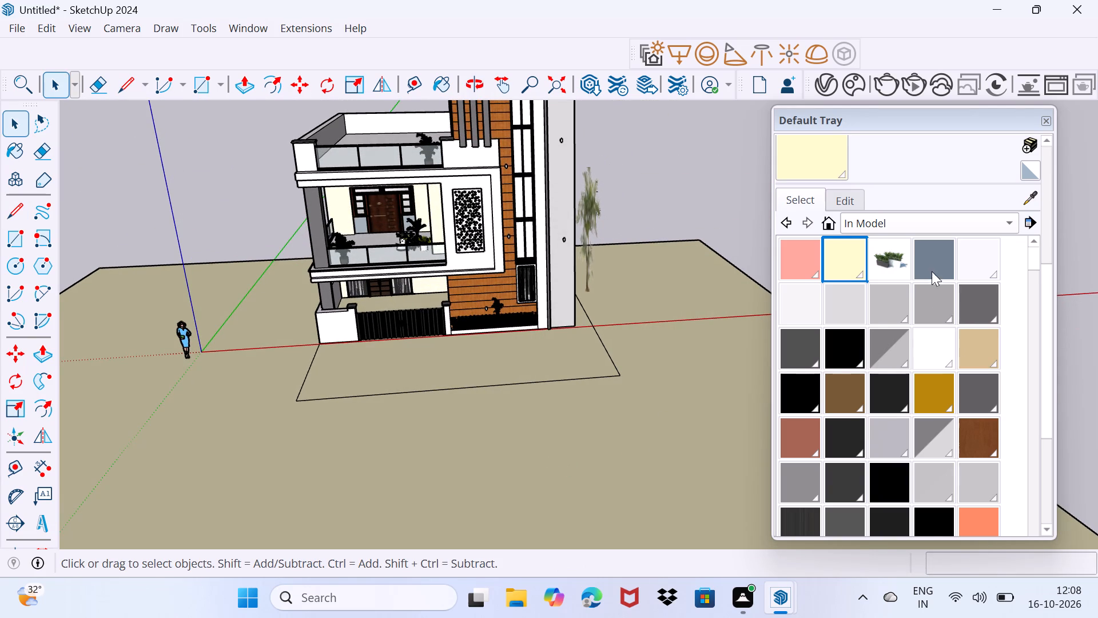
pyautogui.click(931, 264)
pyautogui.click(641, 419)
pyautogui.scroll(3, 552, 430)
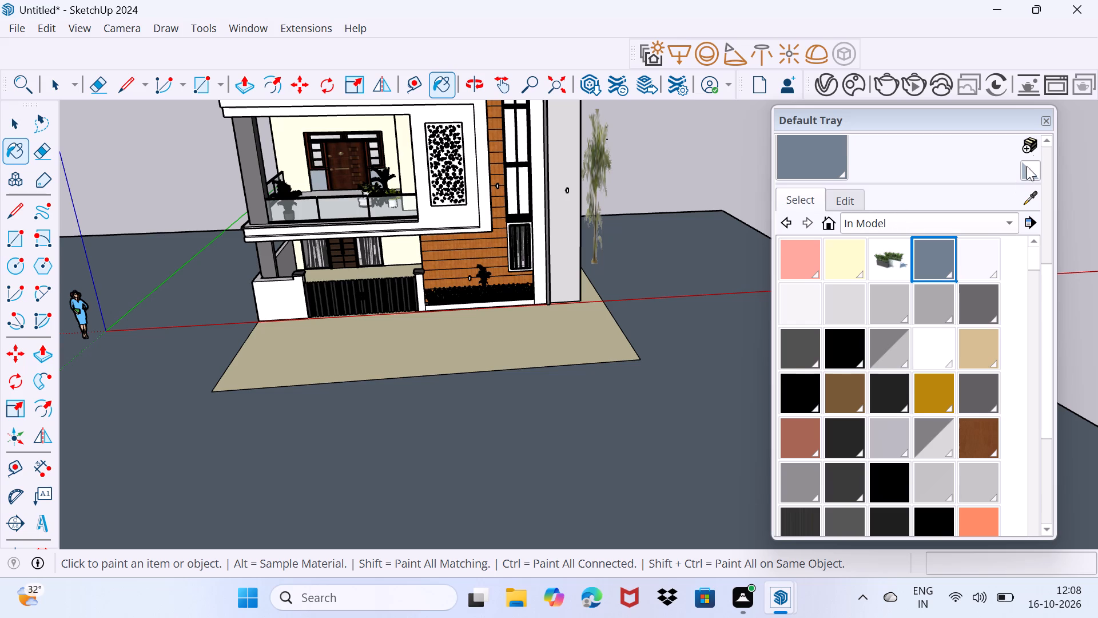
# Create a grass material from the texture image download (4).jpg and paint the ground outside the outlined plot with it.
pyautogui.click(1032, 148)
pyautogui.click(628, 351)
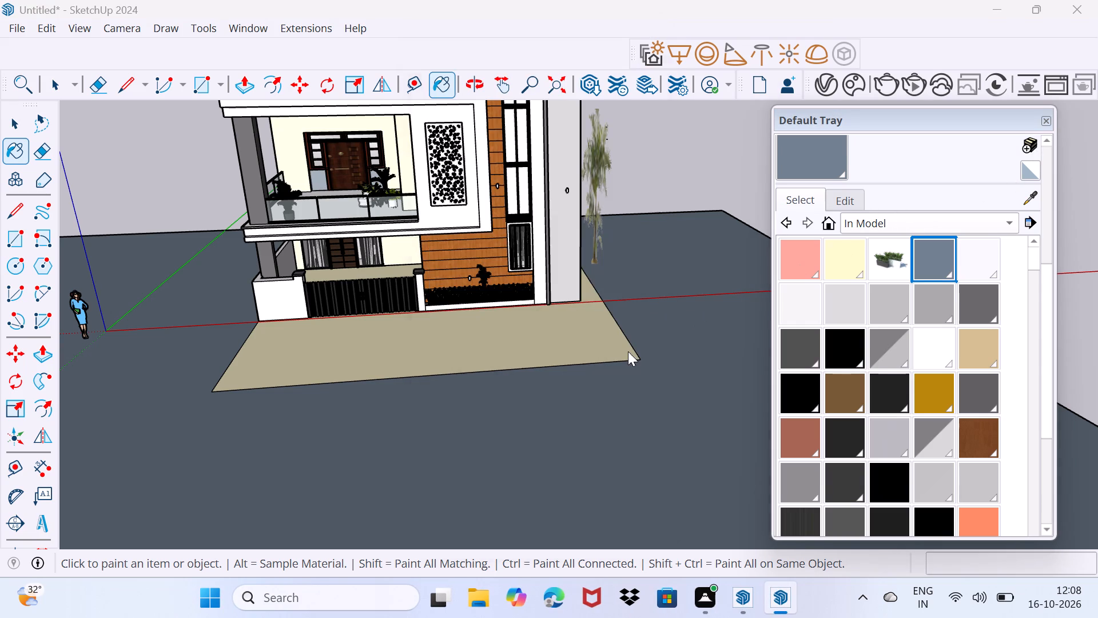
pyautogui.scroll(-2, 411, 260)
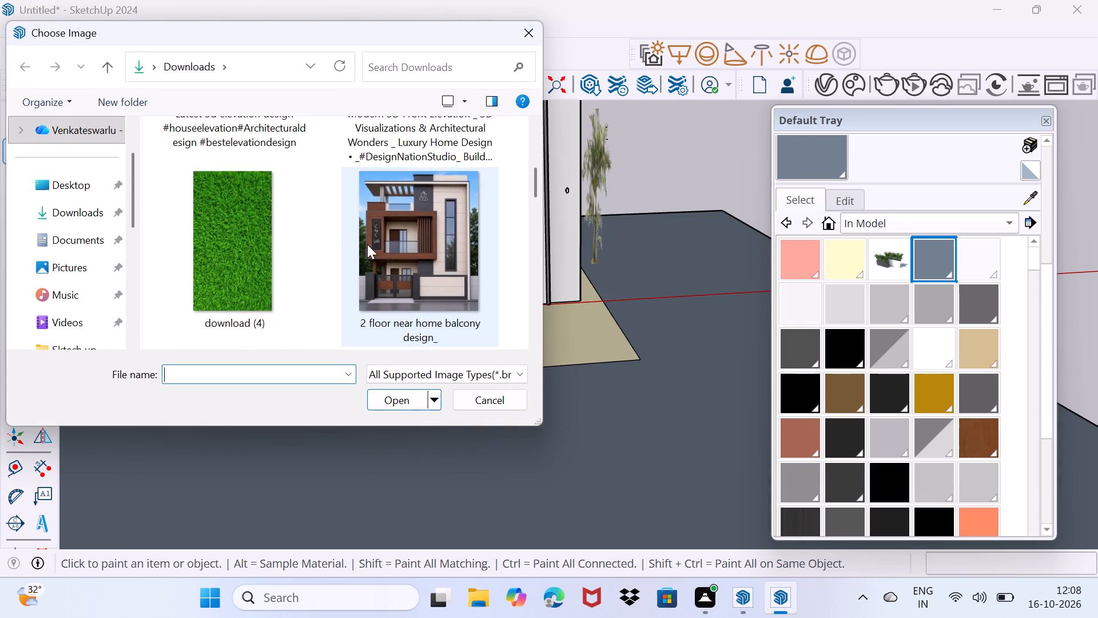
pyautogui.click(288, 231)
pyautogui.click(384, 401)
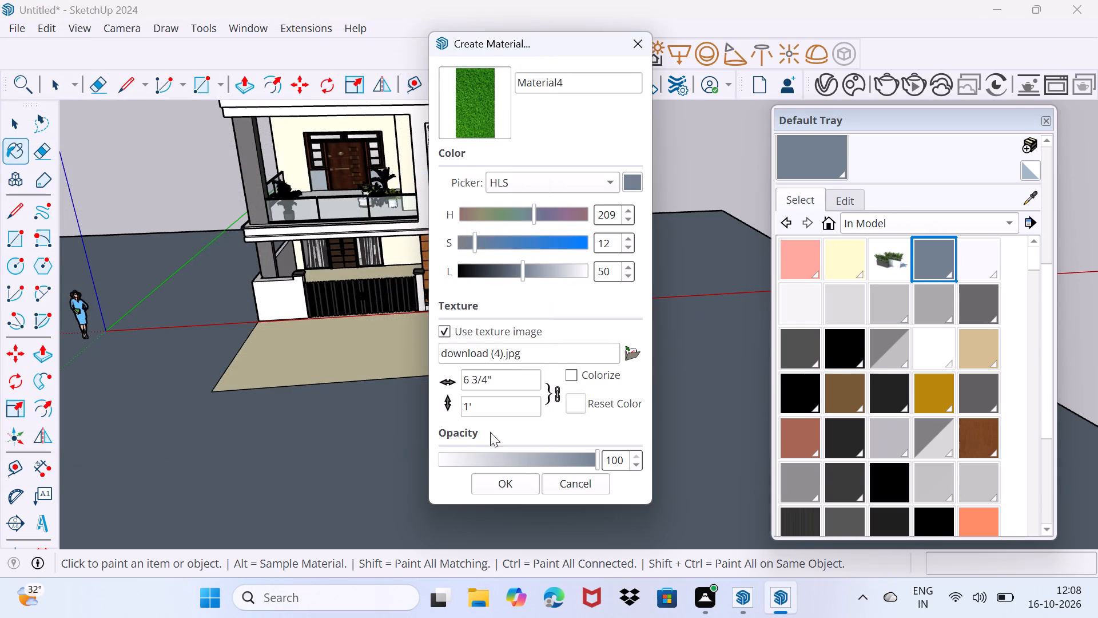
pyautogui.click(509, 483)
pyautogui.click(530, 450)
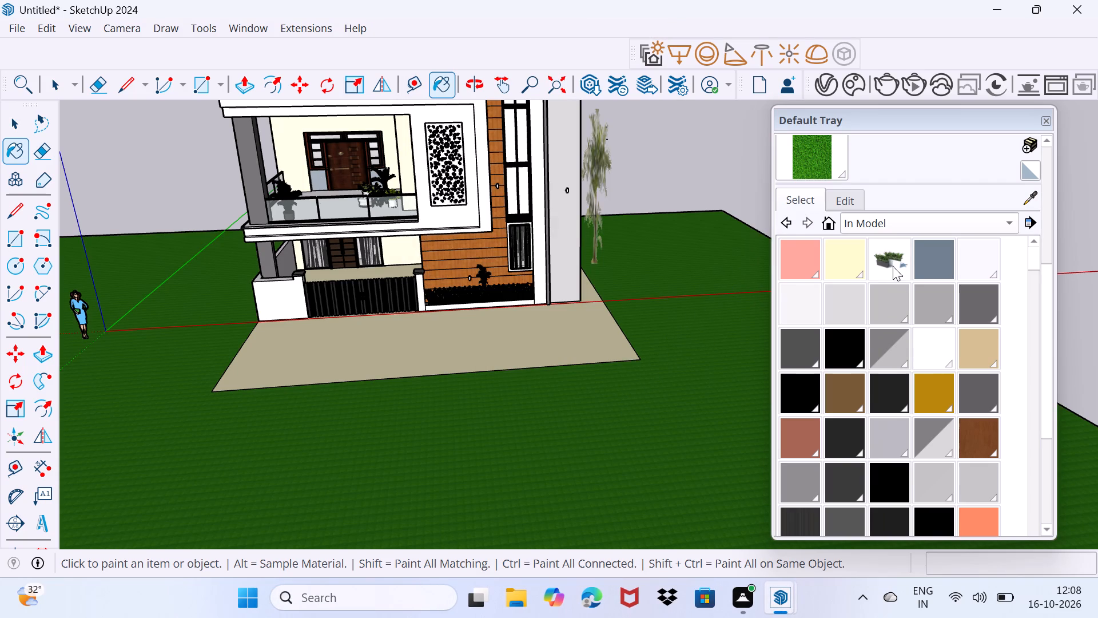
# Set the grass material's texture width to 85 inches, after trying a width of 1000.
pyautogui.click(841, 199)
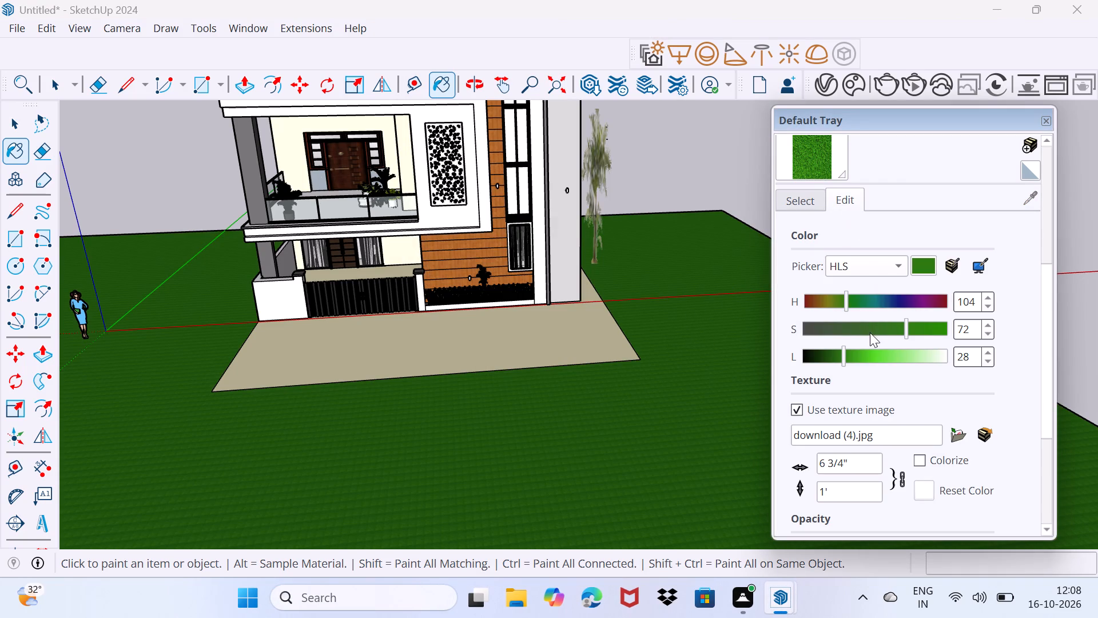
pyautogui.click(887, 465)
pyautogui.click(868, 457)
pyautogui.press('\\')
pyautogui.press('BackSpace')
pyautogui.press('BackSpace')
pyautogui.press('BackSpace')
pyautogui.press('BackSpace')
pyautogui.press('BackSpace')
pyautogui.press('BackSpace')
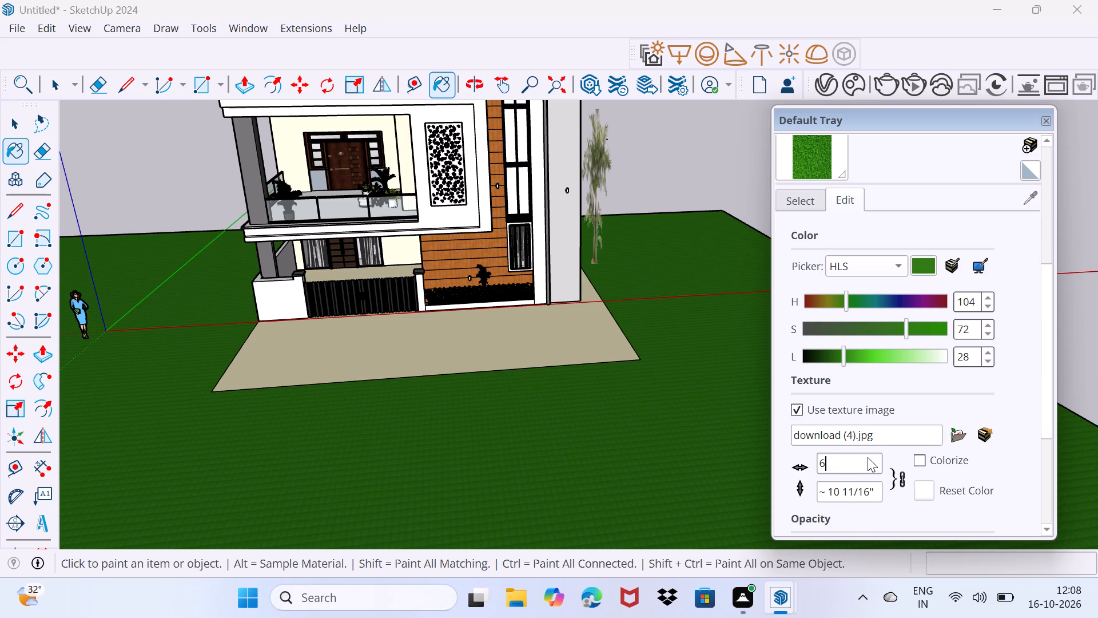
pyautogui.press('BackSpace')
pyautogui.press('1')
pyautogui.press('0')
pyautogui.press('0')
pyautogui.press('0')
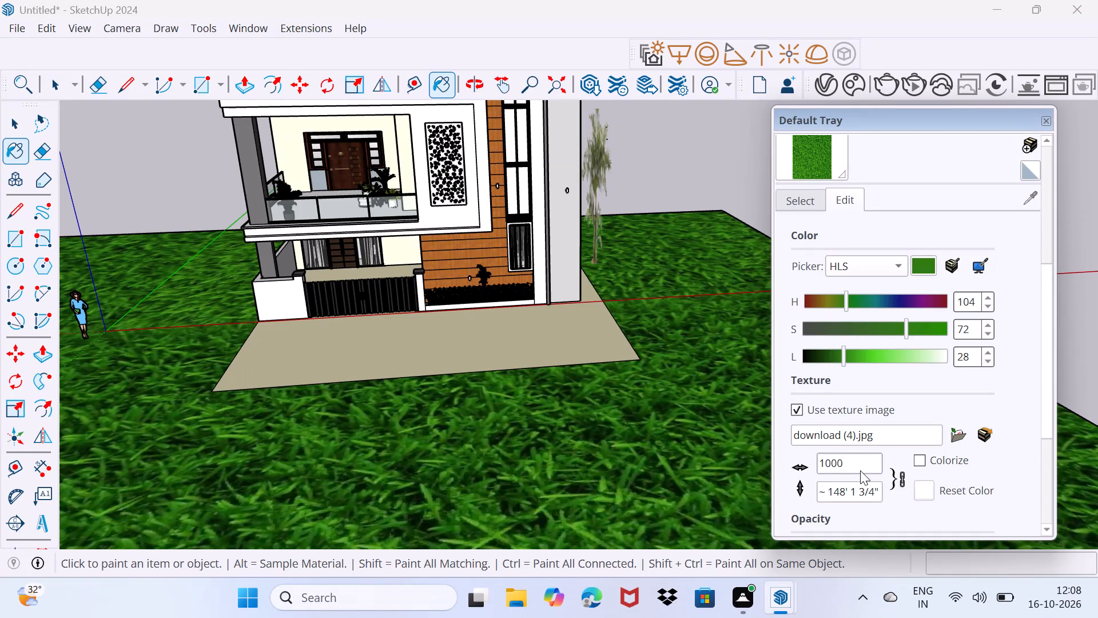
pyautogui.press('BackSpace')
pyautogui.press('BackSpace')
pyautogui.press('BackSpace')
pyautogui.press('BackSpace')
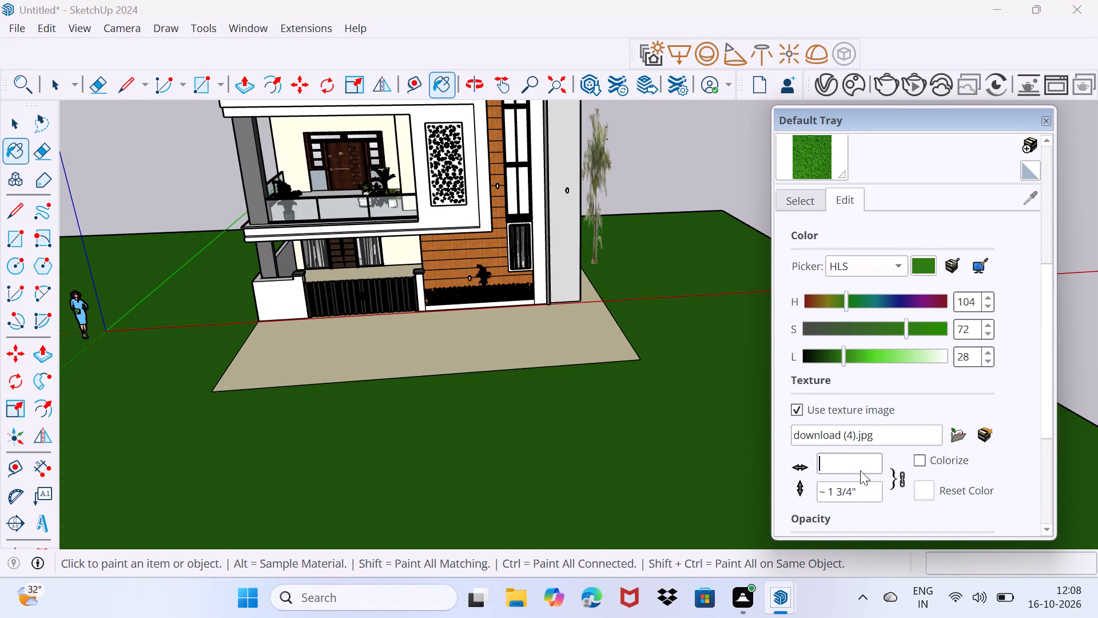
pyautogui.press('8')
pyautogui.press('5')
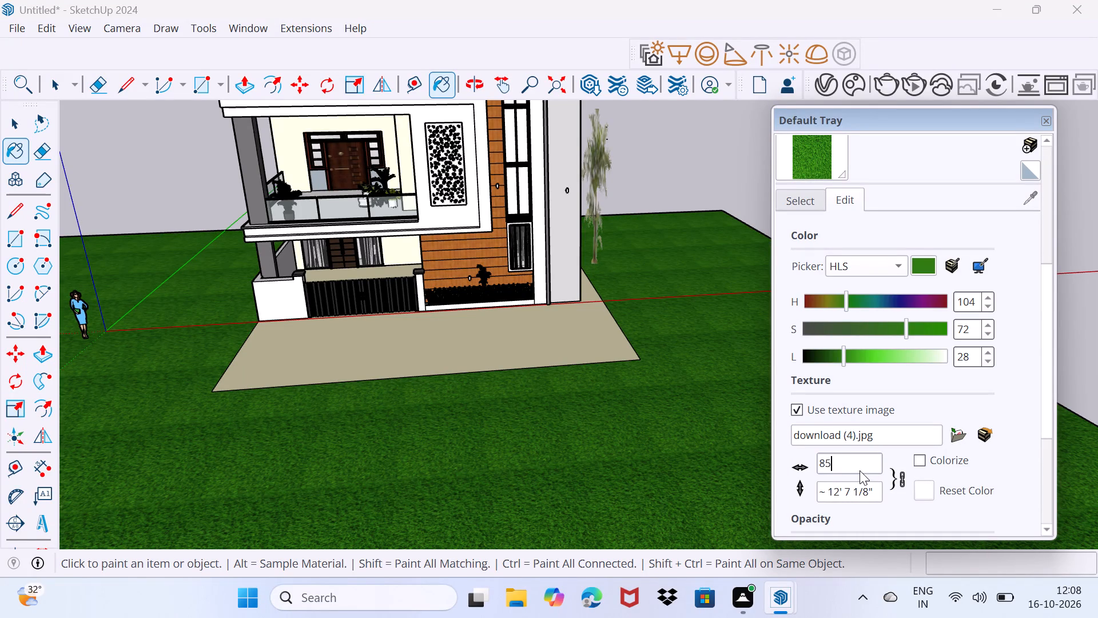
pyautogui.press('space')
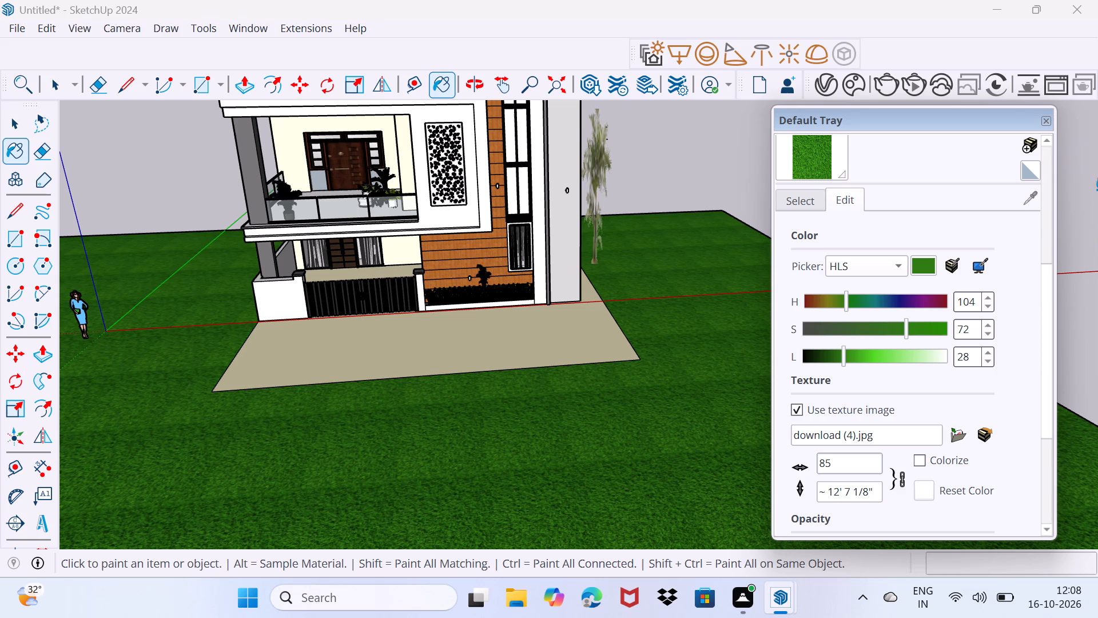
pyautogui.click(1047, 122)
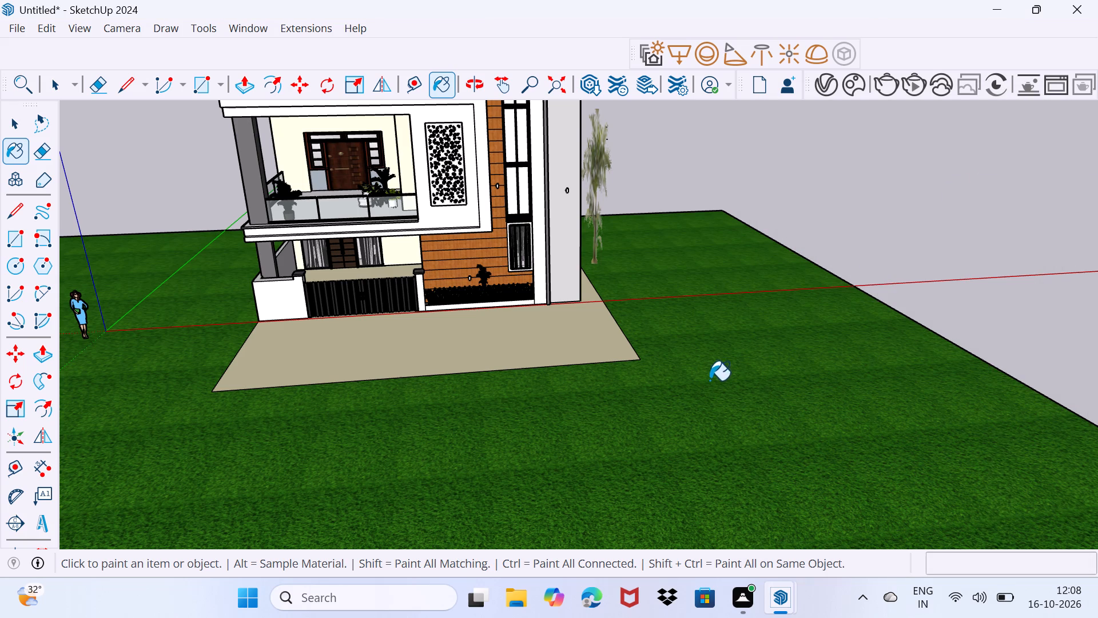
pyautogui.press('space')
# Draw a line about 42' 11" long across the beige ground in front of the gate, between its two side edges.
pyautogui.moveTo(536, 407); pyautogui.dragTo(246, 389, button='middle')
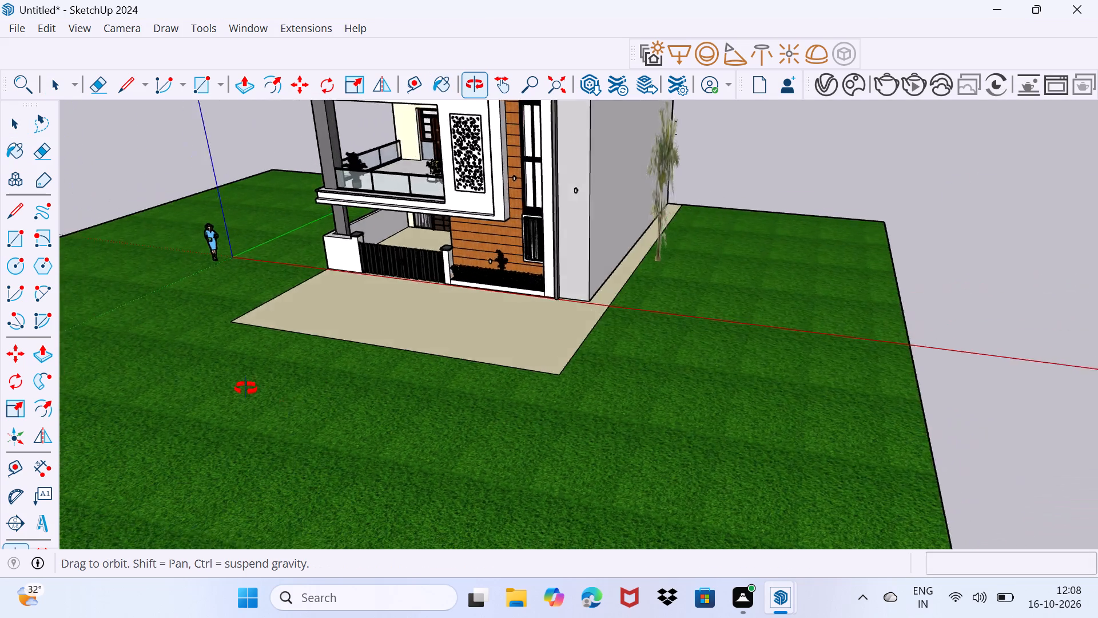
pyautogui.moveTo(246, 389); pyautogui.dragTo(540, 339, button='middle')
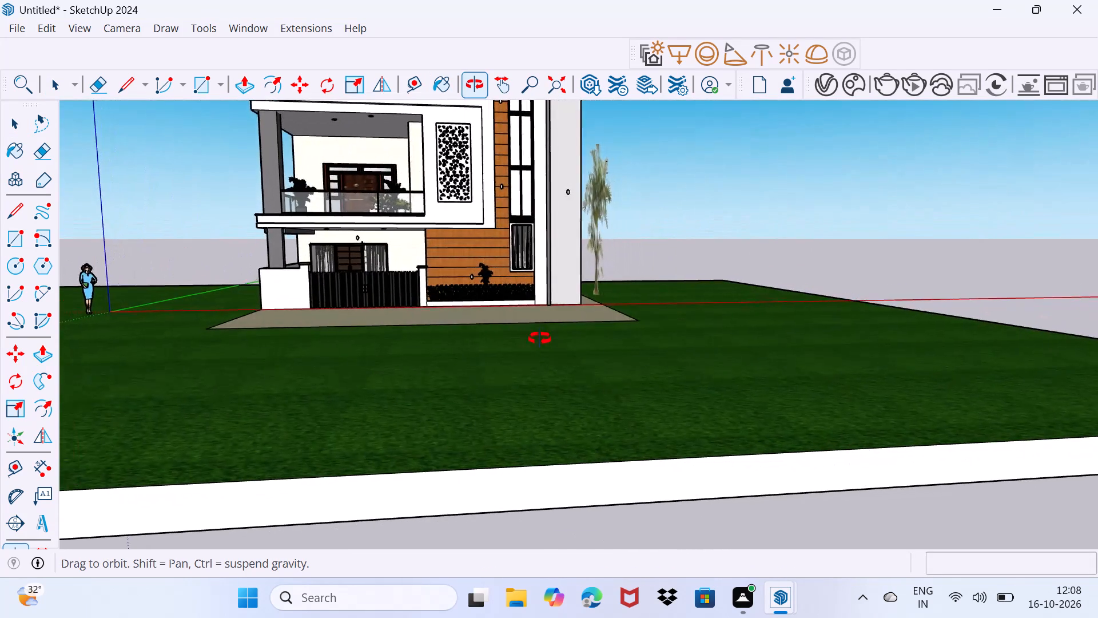
pyautogui.moveTo(540, 339); pyautogui.dragTo(720, 373, button='middle')
pyautogui.scroll(2, 495, 359)
pyautogui.moveTo(484, 343); pyautogui.dragTo(514, 549, button='middle')
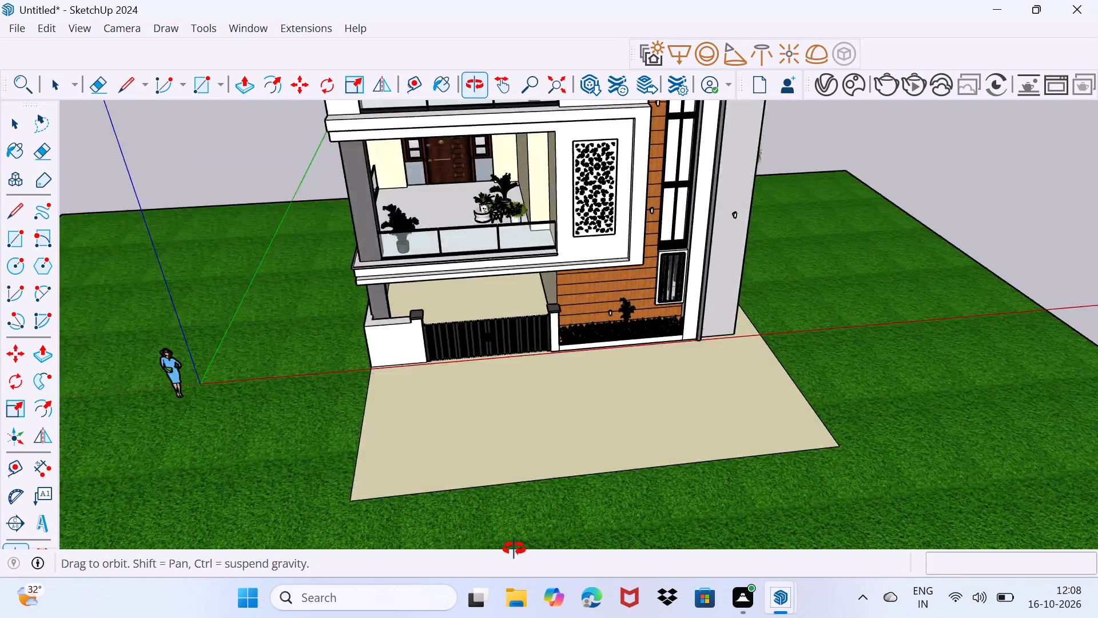
pyautogui.moveTo(514, 549); pyautogui.dragTo(814, 454, button='middle')
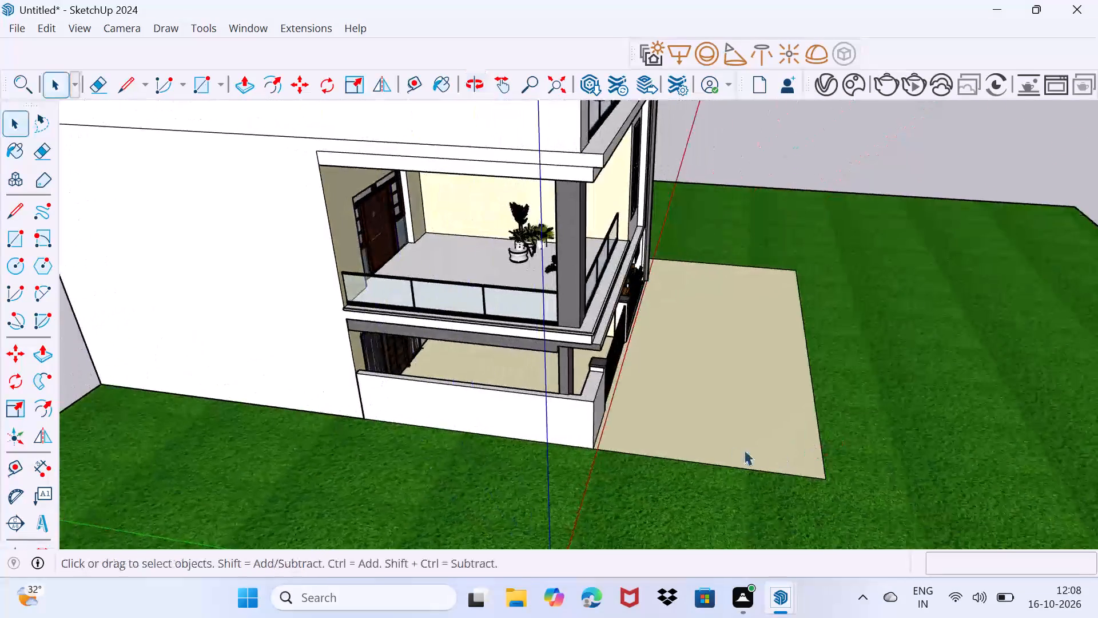
pyautogui.scroll(3, 676, 426)
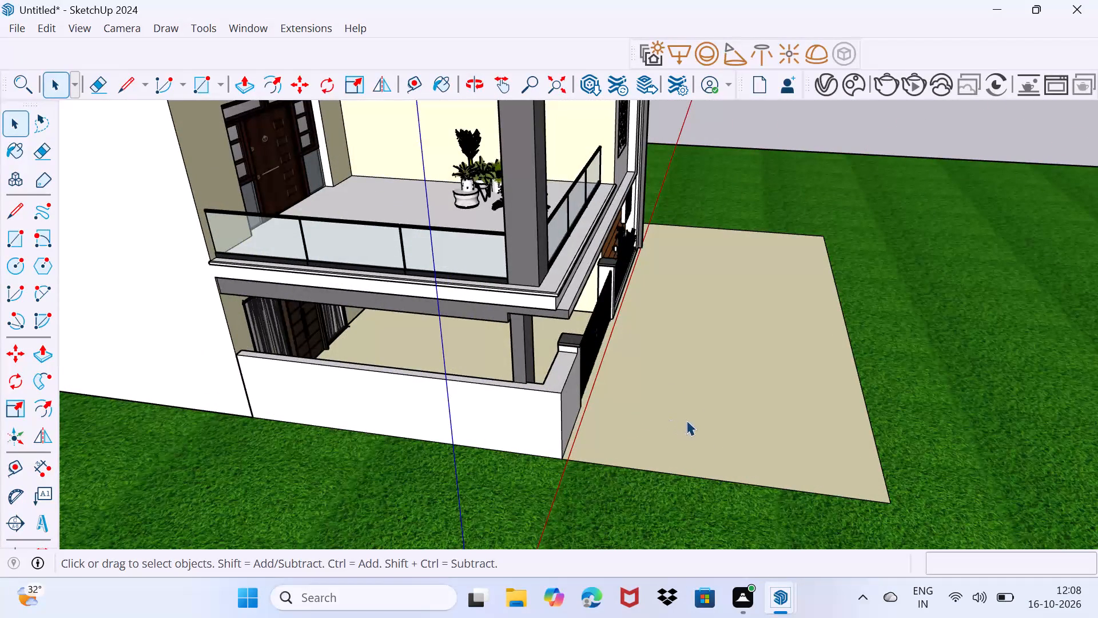
pyautogui.press('l')
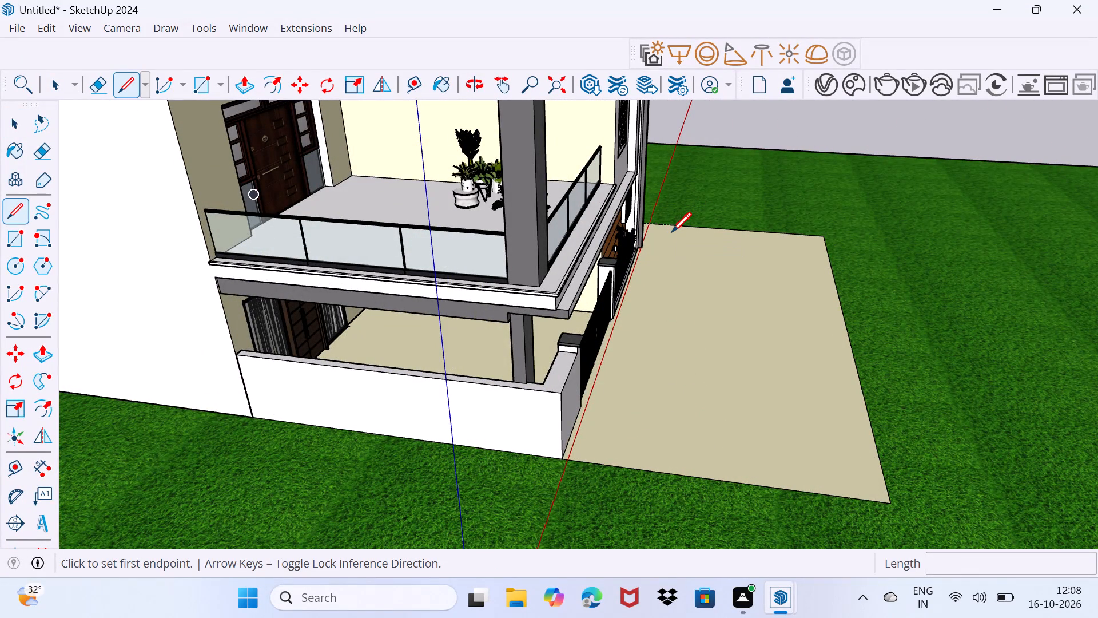
pyautogui.click(683, 230)
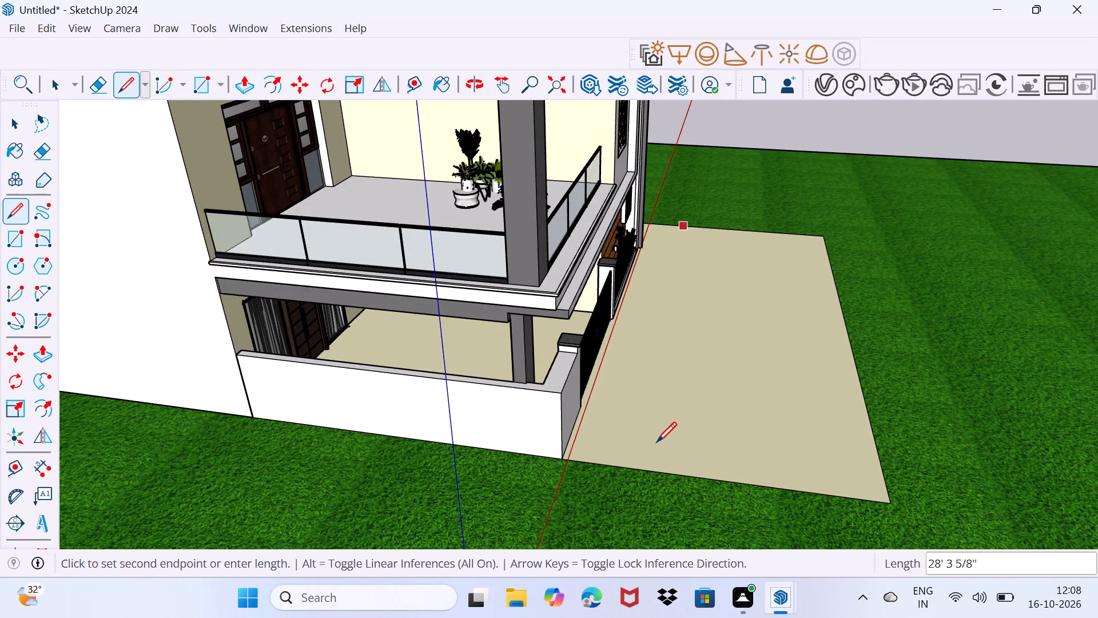
pyautogui.click(627, 467)
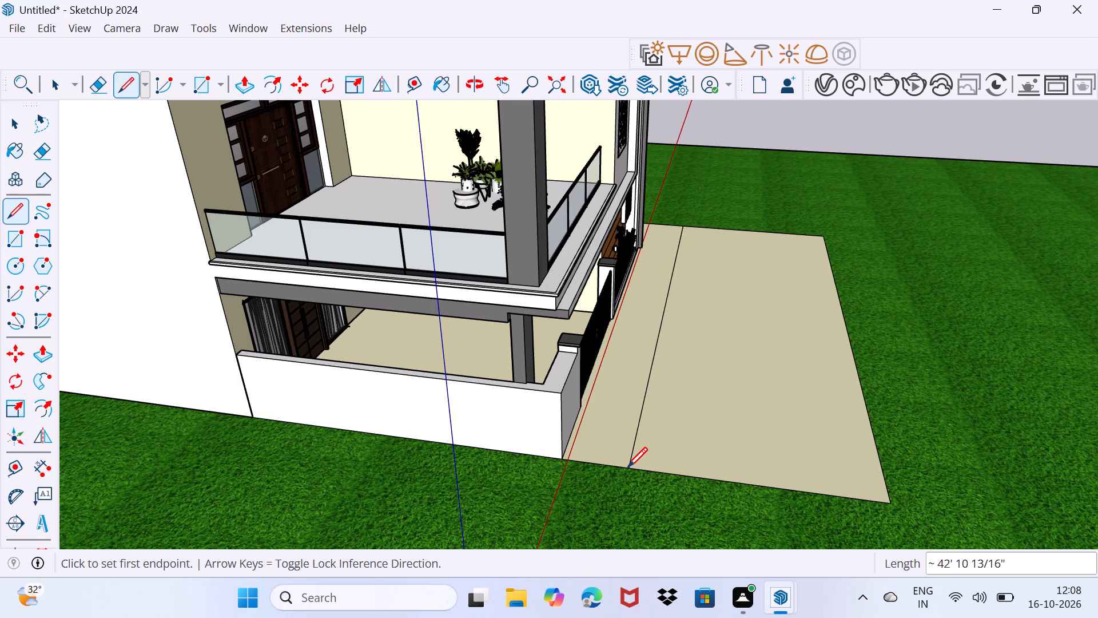
pyautogui.press('space')
# Choose a black material from the In Model collection and shrink and move the tray clear of the front plot.
pyautogui.moveTo(744, 443); pyautogui.dragTo(645, 407, button='middle')
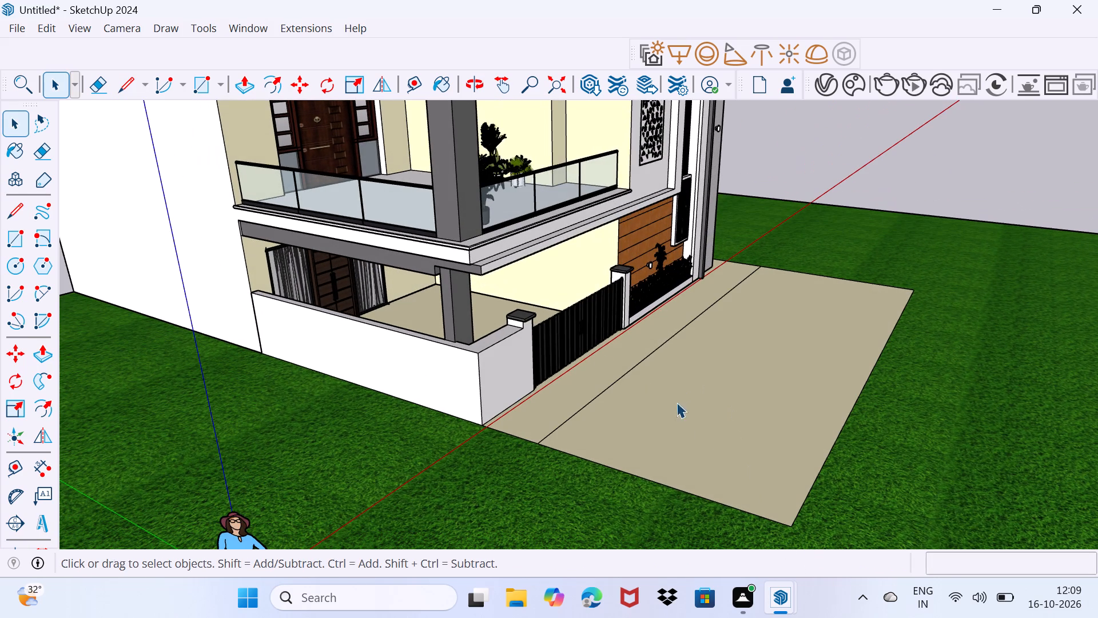
pyautogui.click(256, 29)
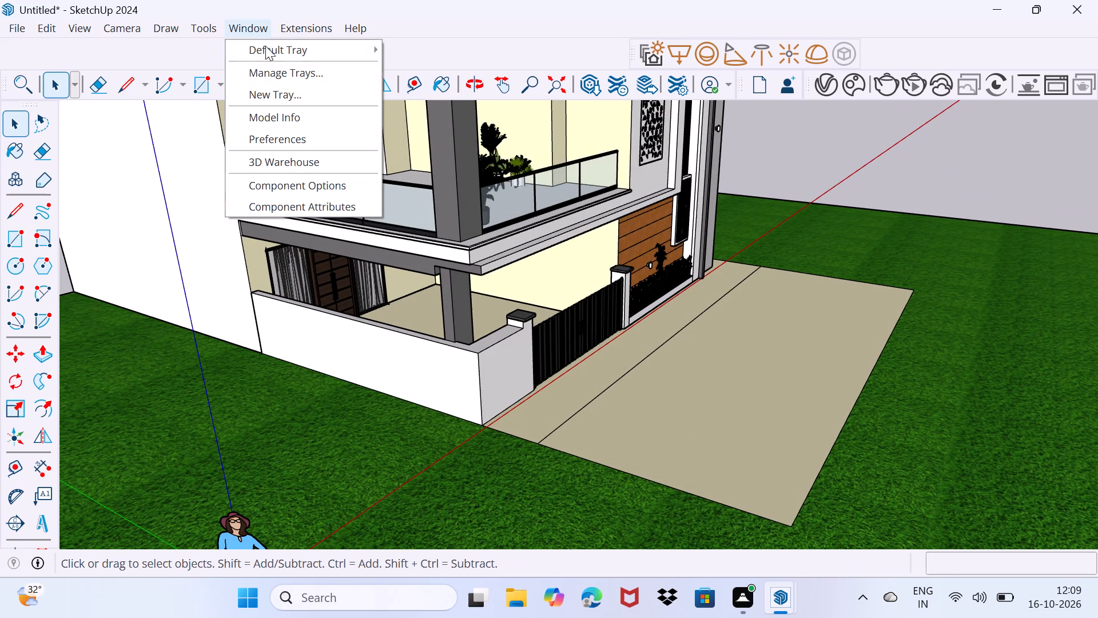
pyautogui.click(269, 49)
pyautogui.click(436, 54)
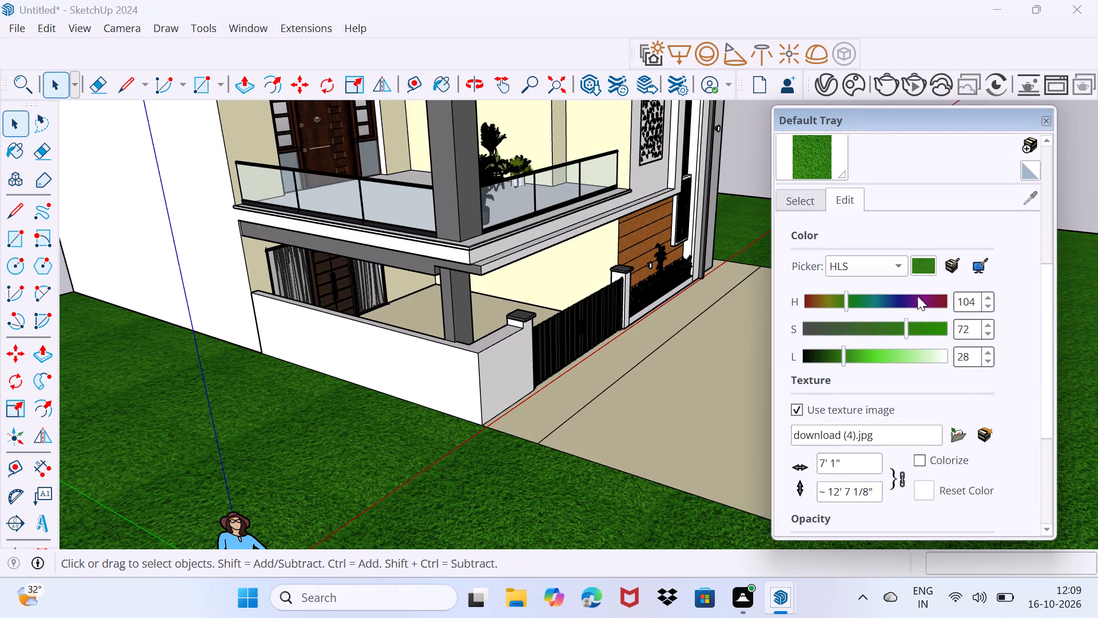
pyautogui.click(845, 201)
pyautogui.click(852, 206)
pyautogui.click(817, 204)
pyautogui.scroll(-7, 938, 327)
pyautogui.scroll(1, 938, 327)
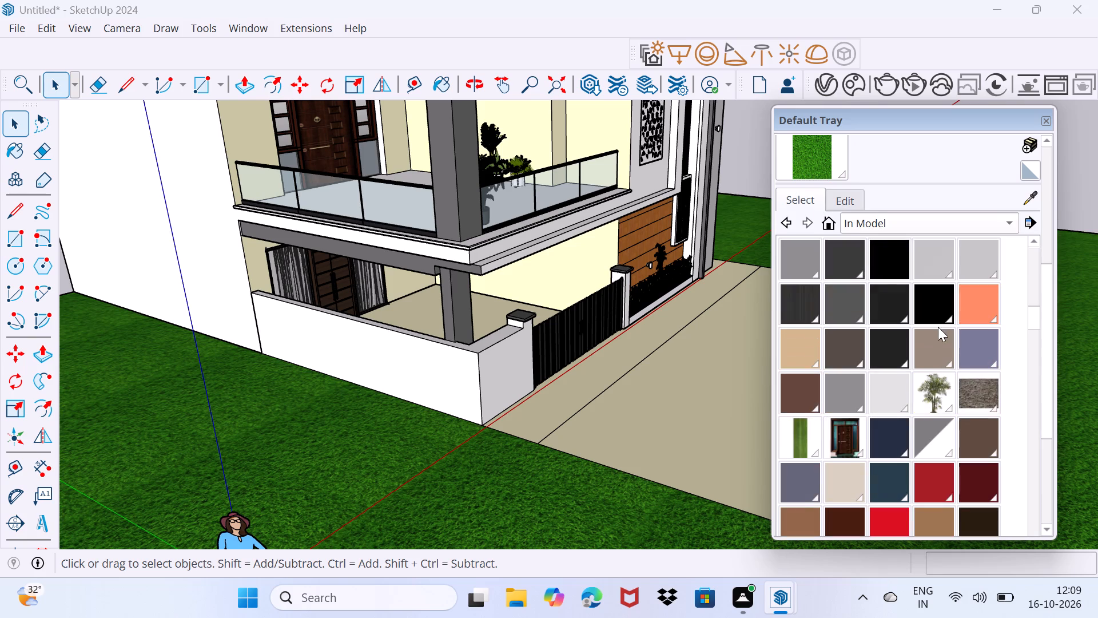
pyautogui.click(926, 298)
pyautogui.moveTo(842, 108); pyautogui.dragTo(938, 446)
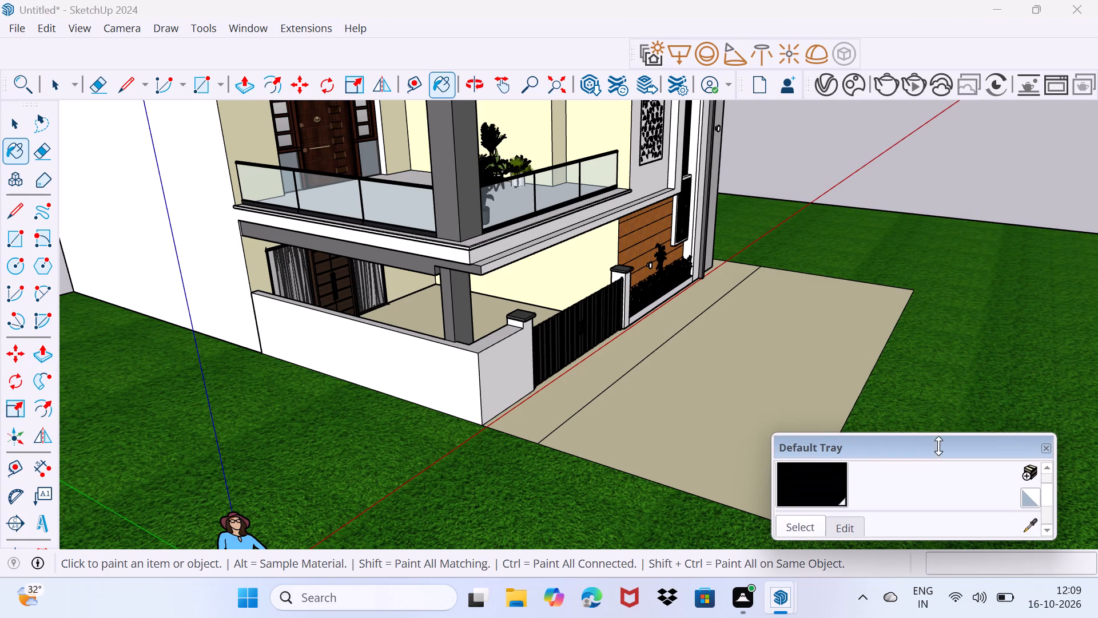
pyautogui.moveTo(938, 446); pyautogui.dragTo(944, 453)
pyautogui.press('space')
pyautogui.moveTo(935, 440); pyautogui.dragTo(905, 548)
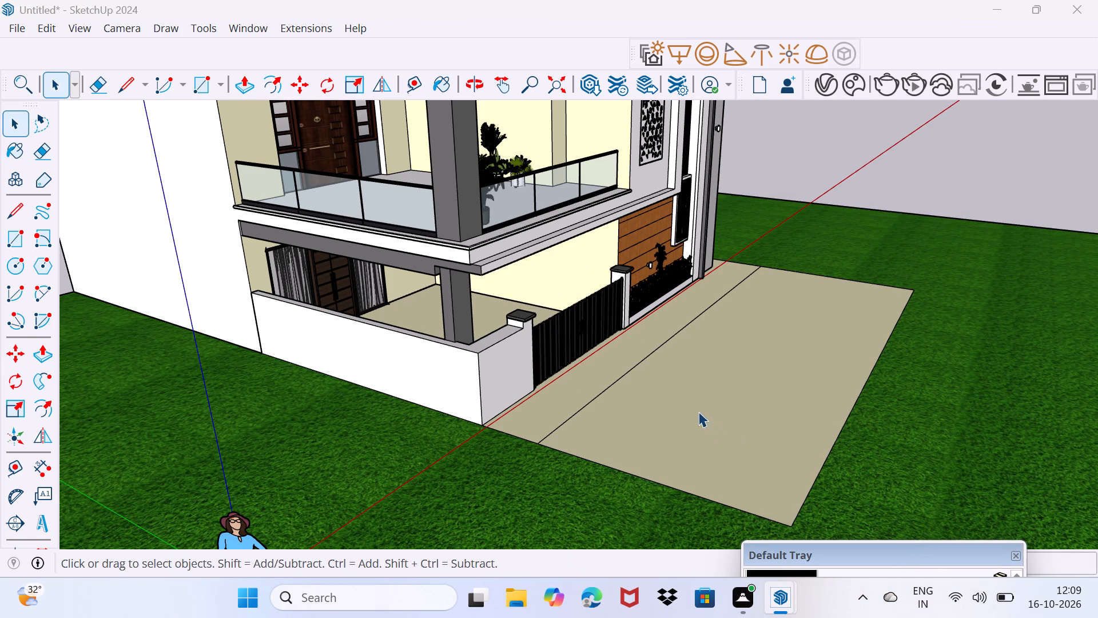
# Draw a narrow rectangle on the beige ground in front of the gate, beyond the dividing line and near the balcony-side edge.
pyautogui.press('r')
pyautogui.moveTo(733, 414); pyautogui.dragTo(595, 407, button='middle')
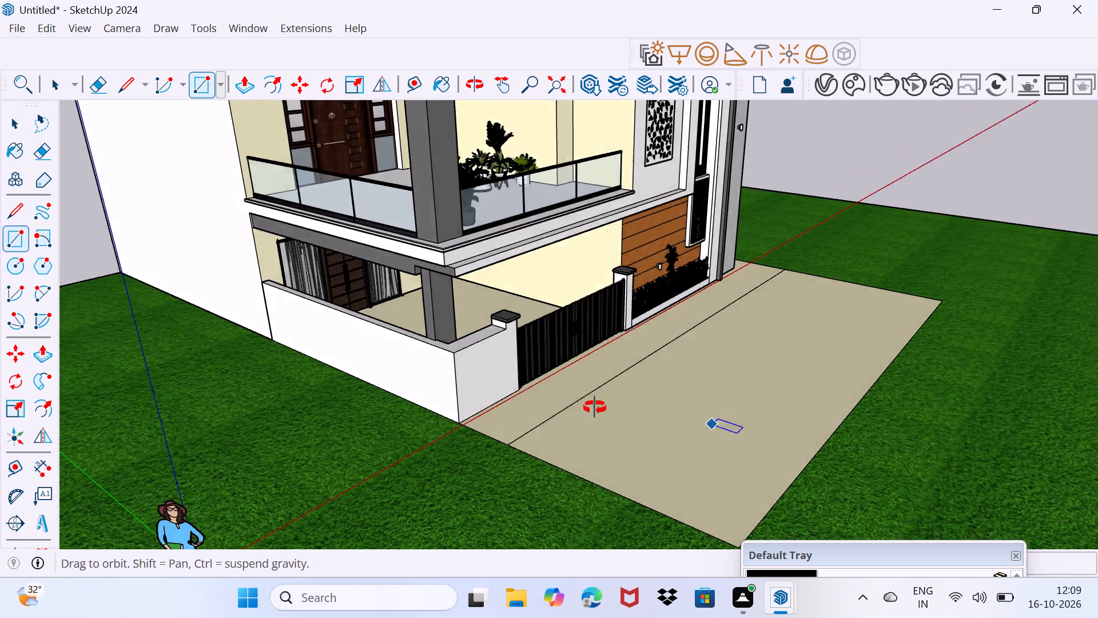
pyautogui.moveTo(595, 407); pyautogui.dragTo(502, 406, button='middle')
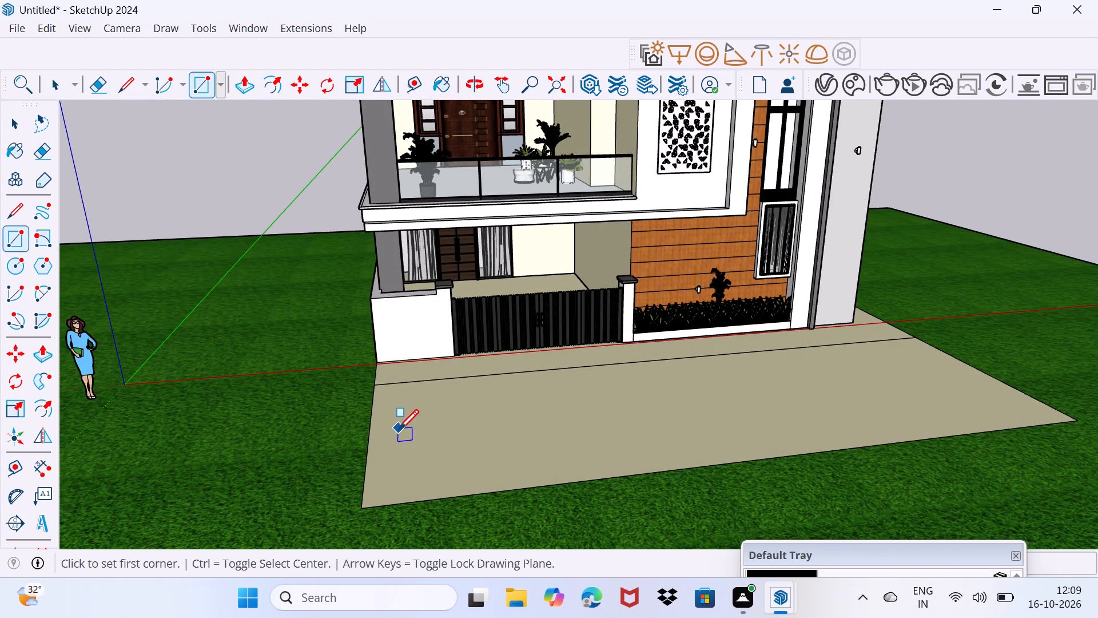
pyautogui.click(399, 426)
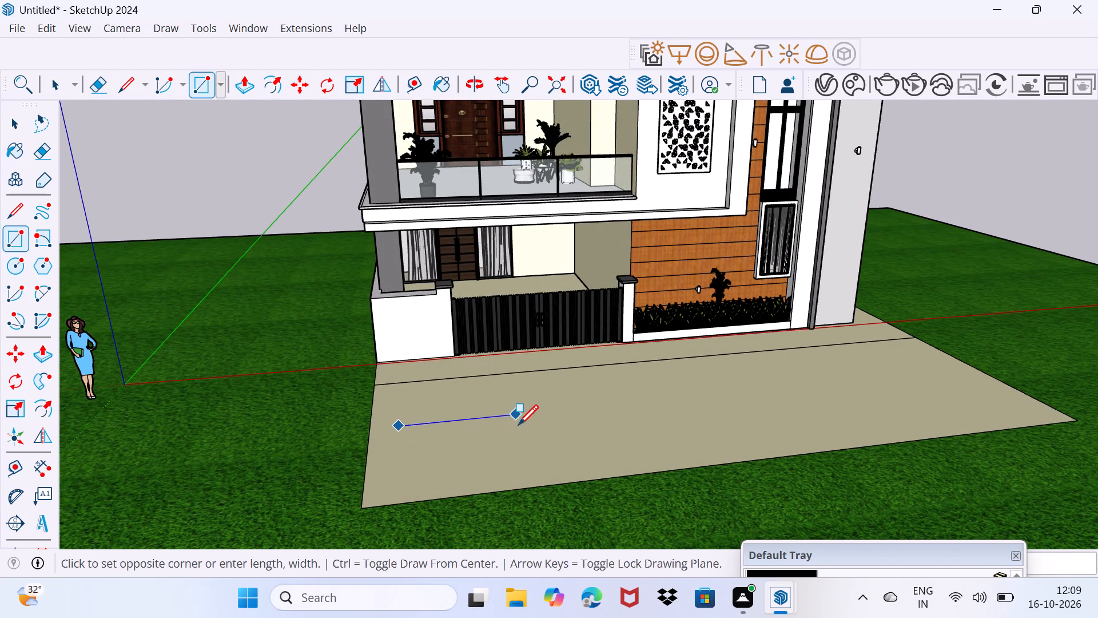
pyautogui.click(523, 429)
pyautogui.press('space')
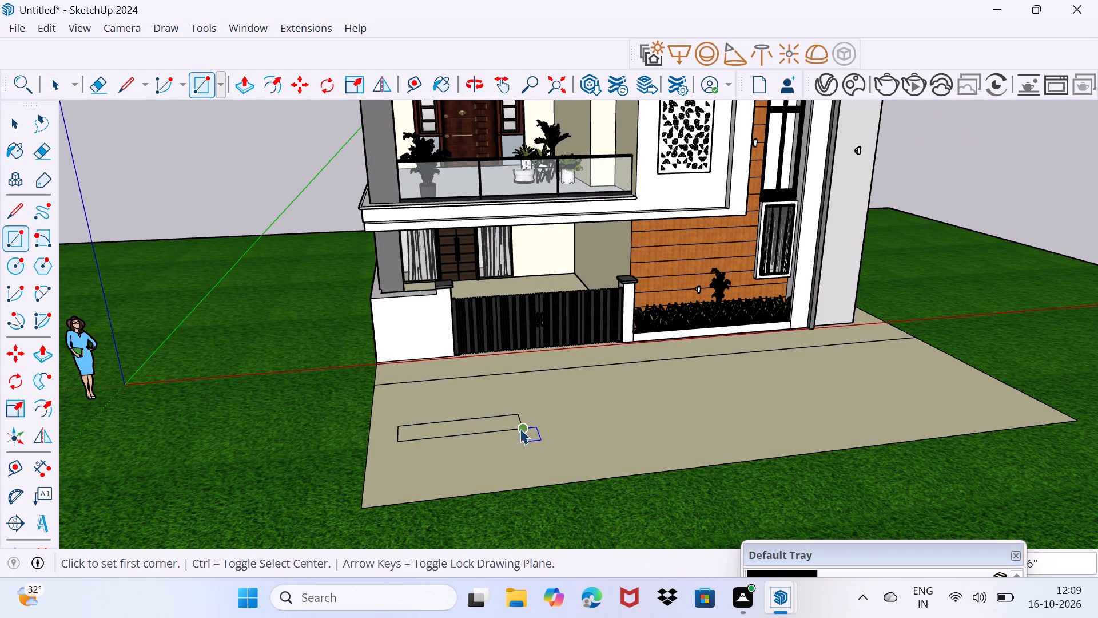
# Copy the narrow rectangle's outline parallel to the road to its far end, dividing the distance by 4 into evenly spaced dashes.
pyautogui.click(486, 433)
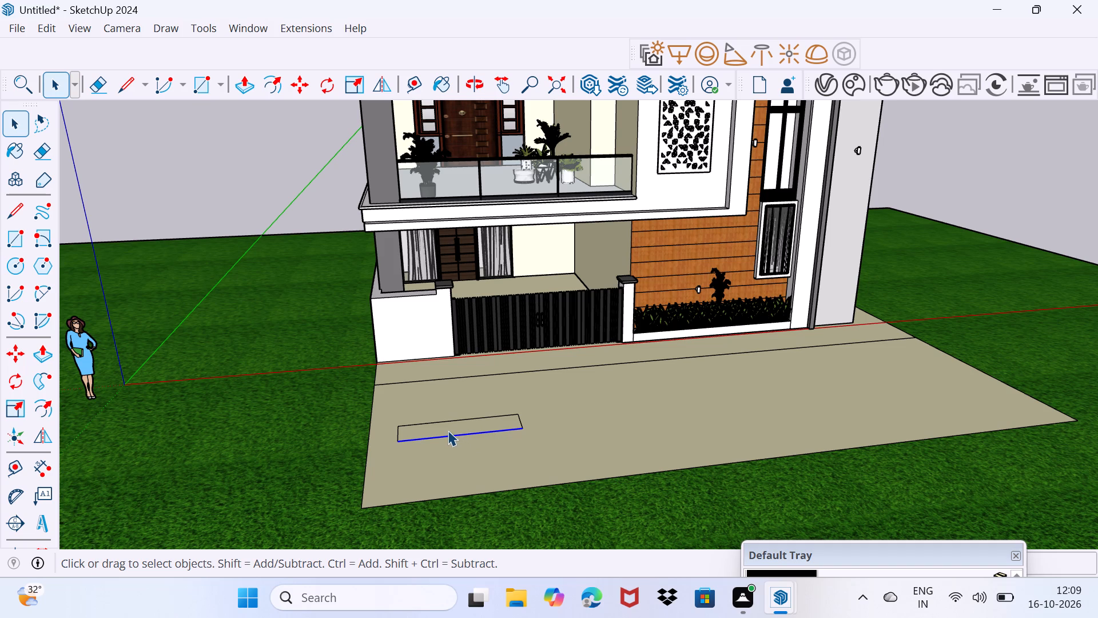
pyautogui.keyDown('ctrl'); pyautogui.click(400, 437); pyautogui.keyUp('ctrl')
pyautogui.keyDown('ctrl'); pyautogui.click(419, 423); pyautogui.keyUp('ctrl')
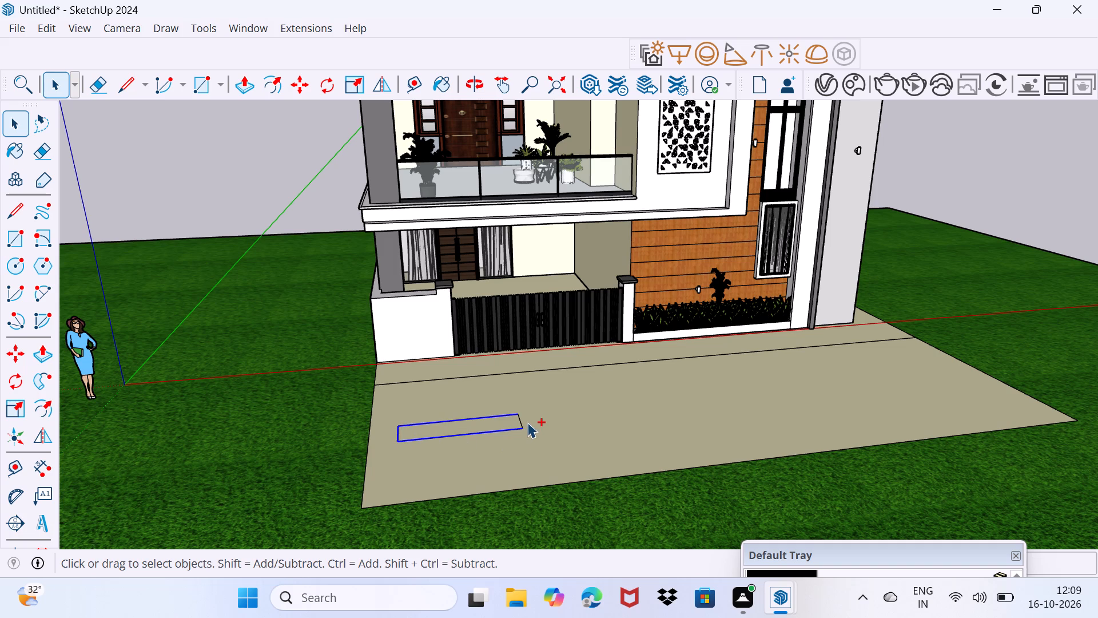
pyautogui.keyDown('ctrl'); pyautogui.click(522, 422); pyautogui.keyUp('ctrl')
pyautogui.keyDown('ctrl'); pyautogui.scroll(3, 518, 427); pyautogui.keyUp('ctrl')
pyautogui.press('m')
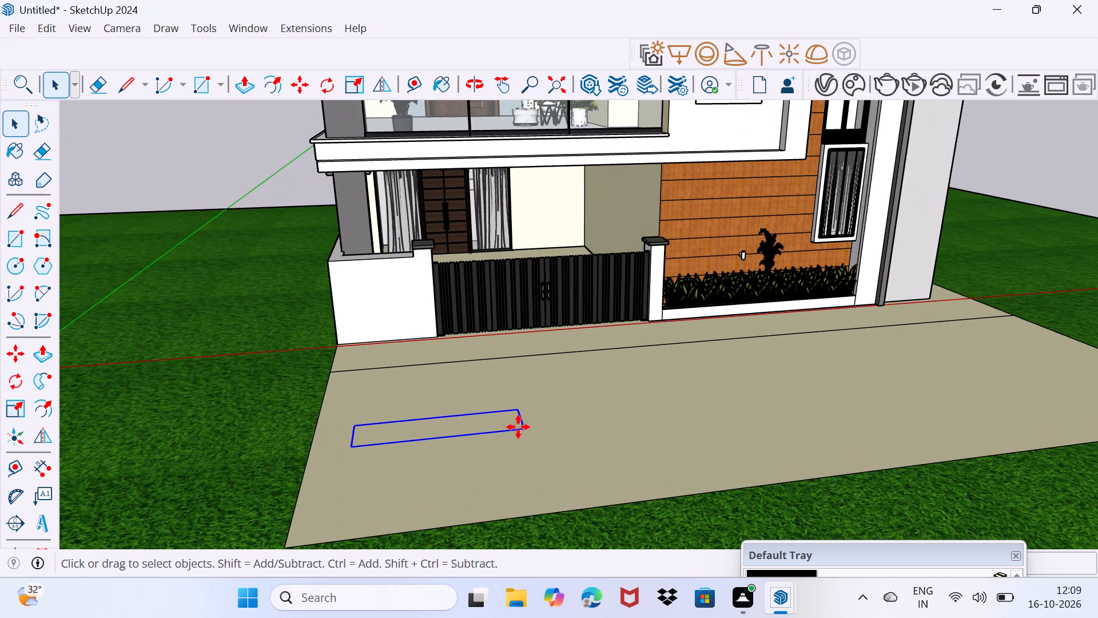
pyautogui.click(522, 429)
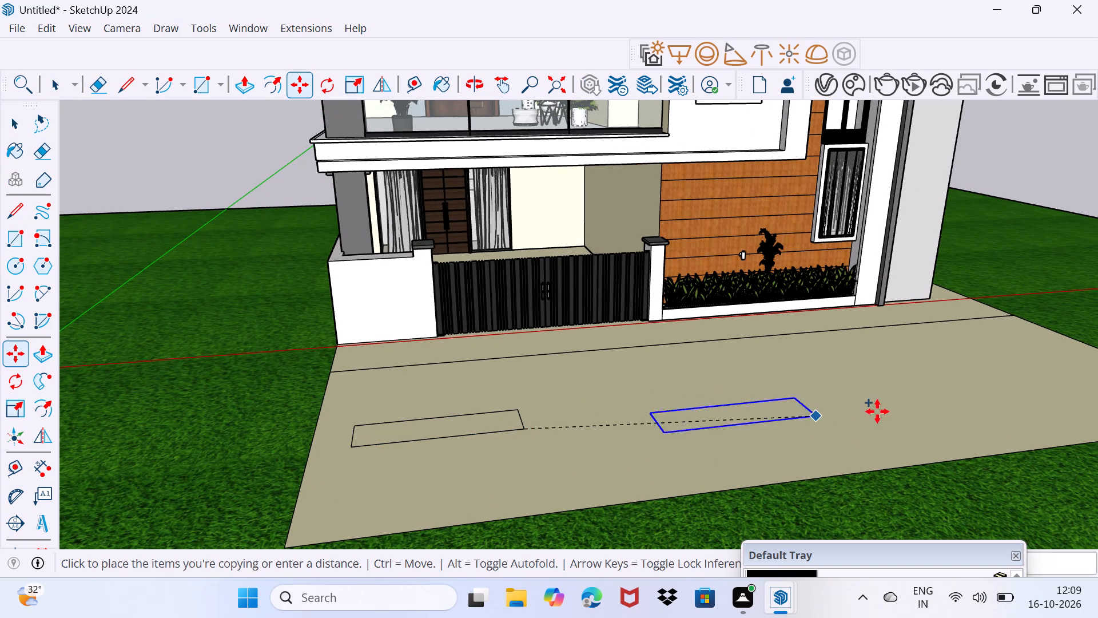
pyautogui.scroll(-2, 899, 405)
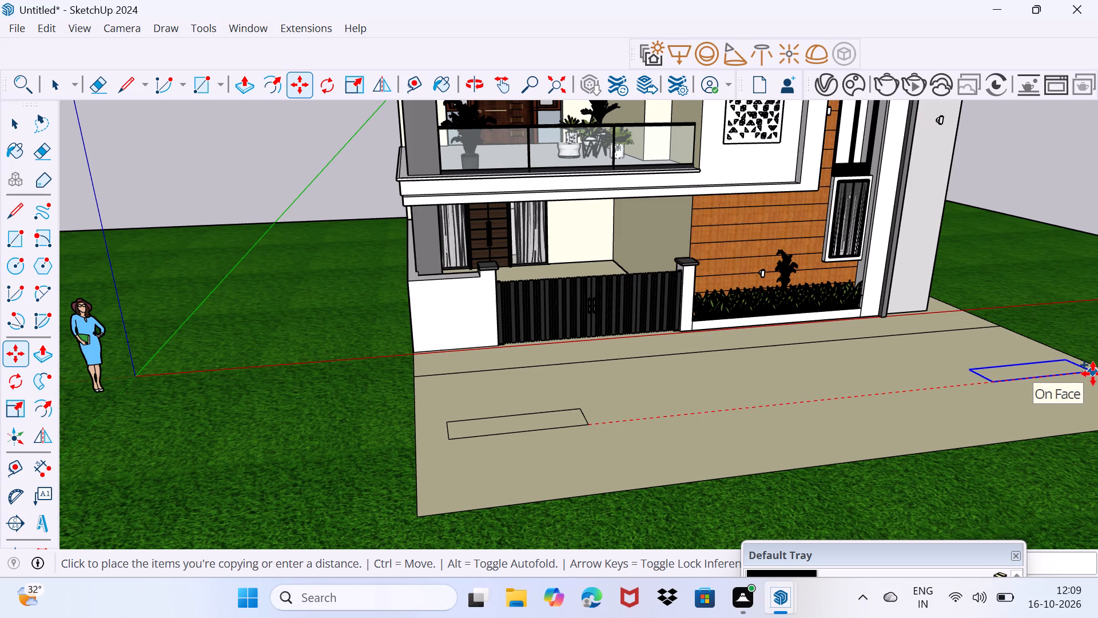
pyautogui.click(1093, 374)
pyautogui.press('/')
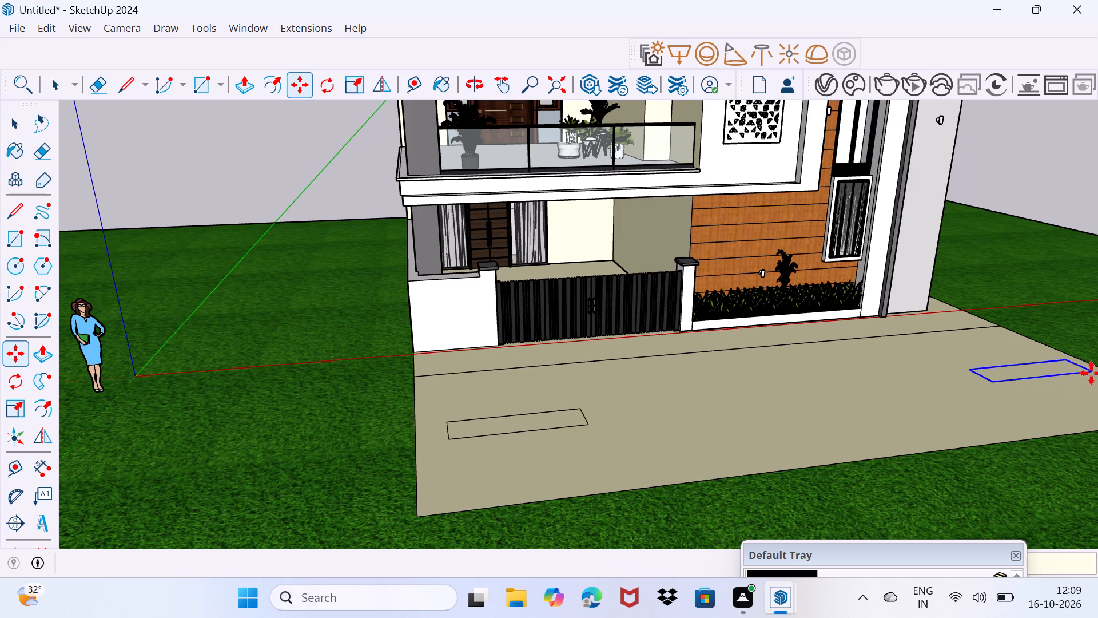
pyautogui.press('4')
pyautogui.press('Return')
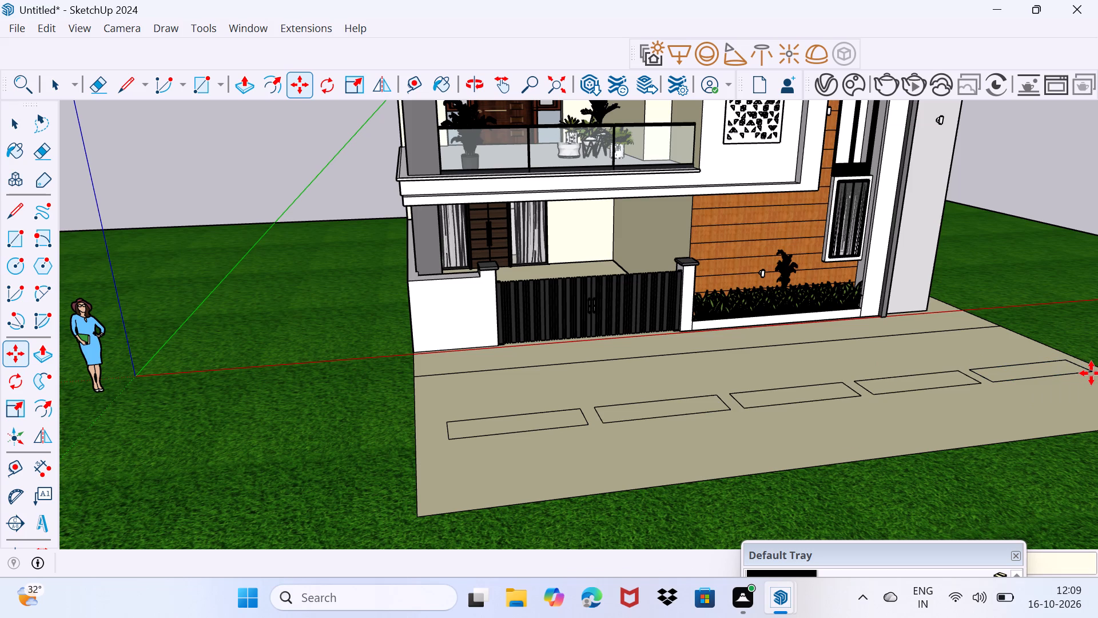
pyautogui.press('space')
# Paint the ground around the dashes black as the road surface, beyond the dividing line, and close the tray.
pyautogui.scroll(-2, 826, 391)
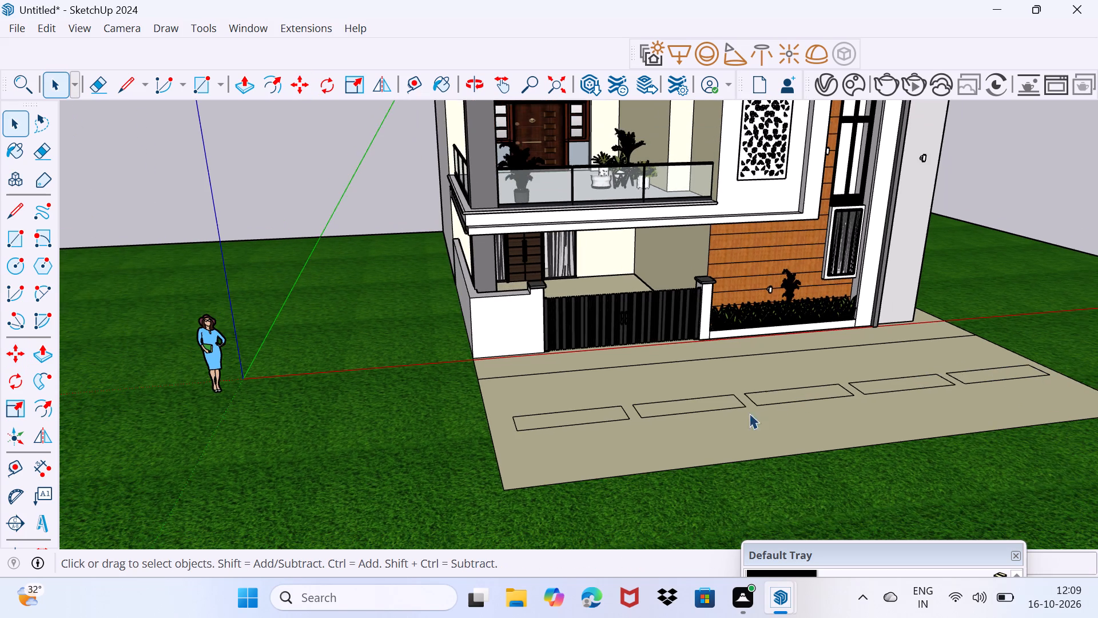
pyautogui.scroll(3, 680, 420)
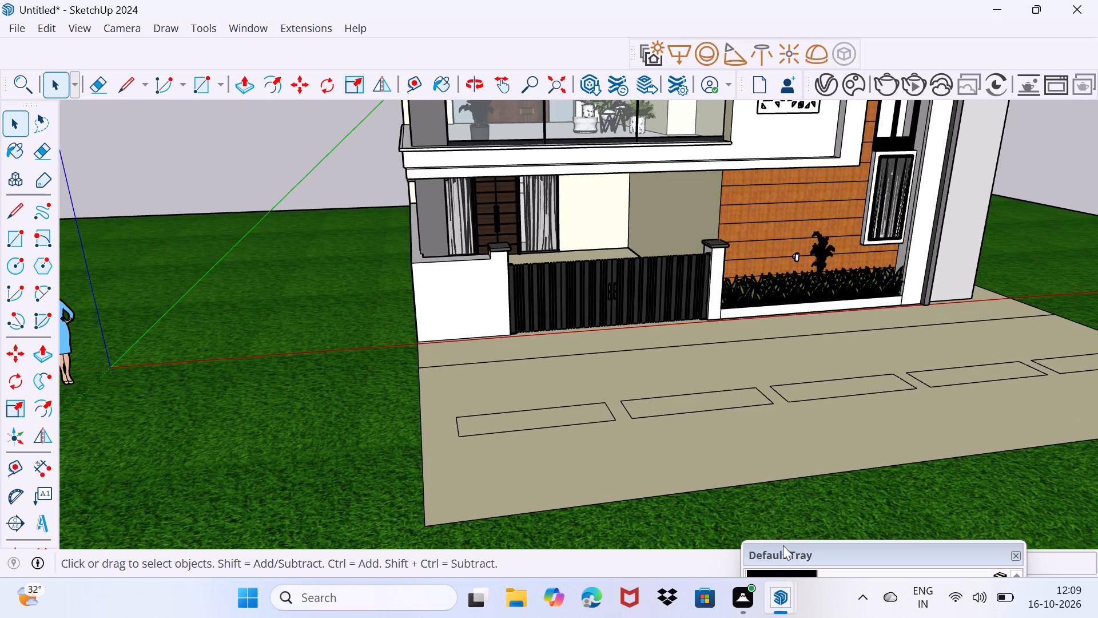
pyautogui.moveTo(795, 553); pyautogui.dragTo(844, 414)
pyautogui.click(820, 459)
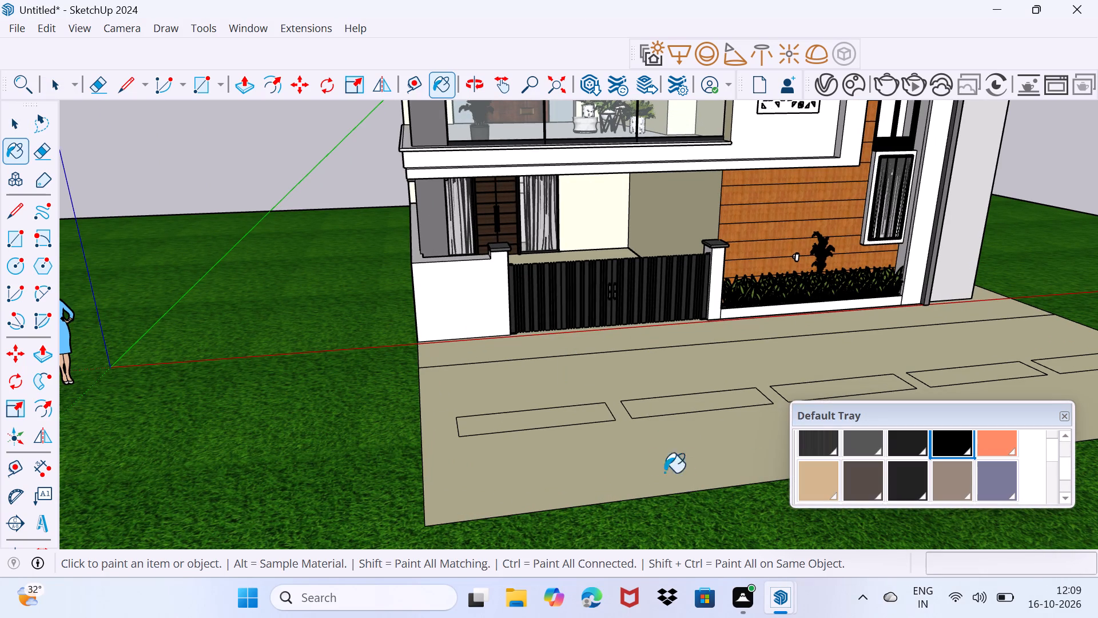
pyautogui.click(648, 472)
pyautogui.scroll(3, 598, 415)
pyautogui.press('space')
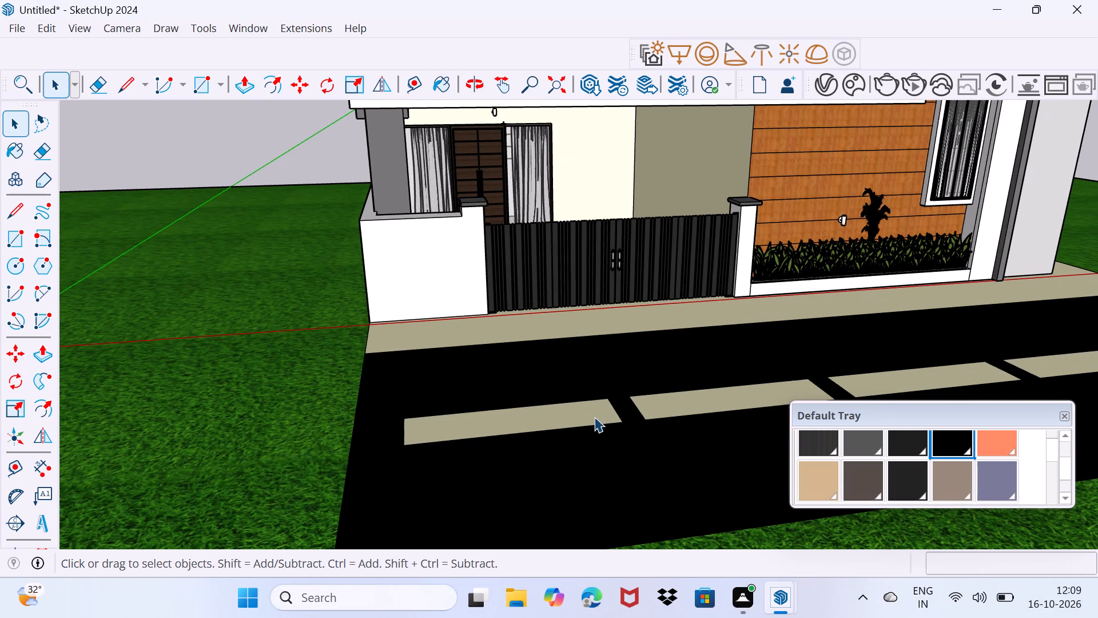
pyautogui.moveTo(586, 472); pyautogui.dragTo(602, 441)
pyautogui.scroll(-7, 504, 388)
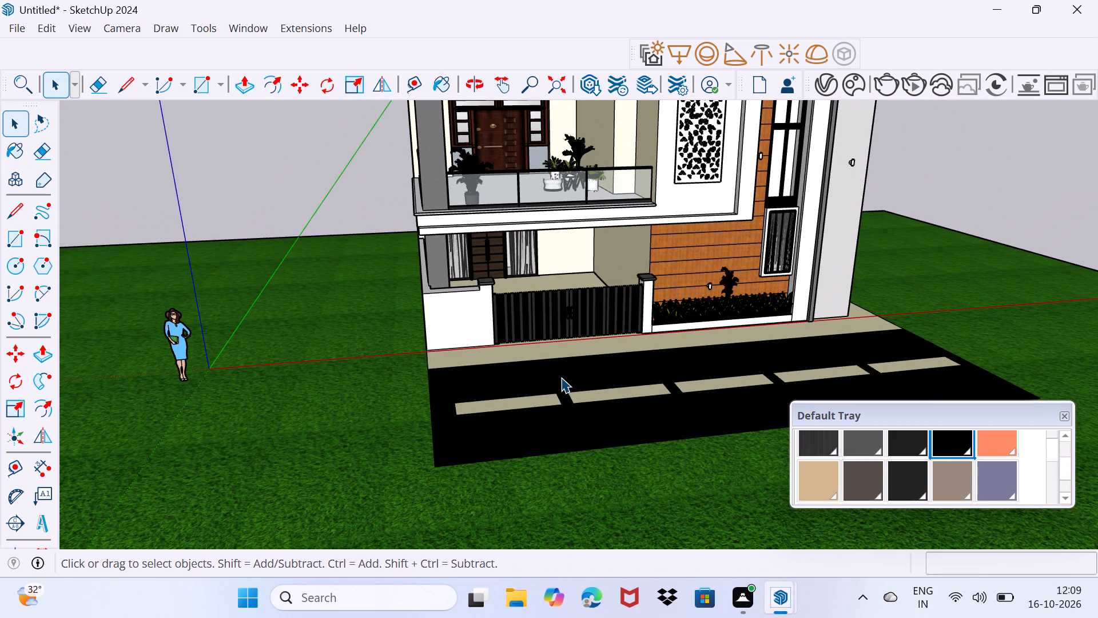
pyautogui.keyDown('shift'); pyautogui.moveTo(554, 381); pyautogui.dragTo(430, 404, button='middle'); pyautogui.keyUp('shift')
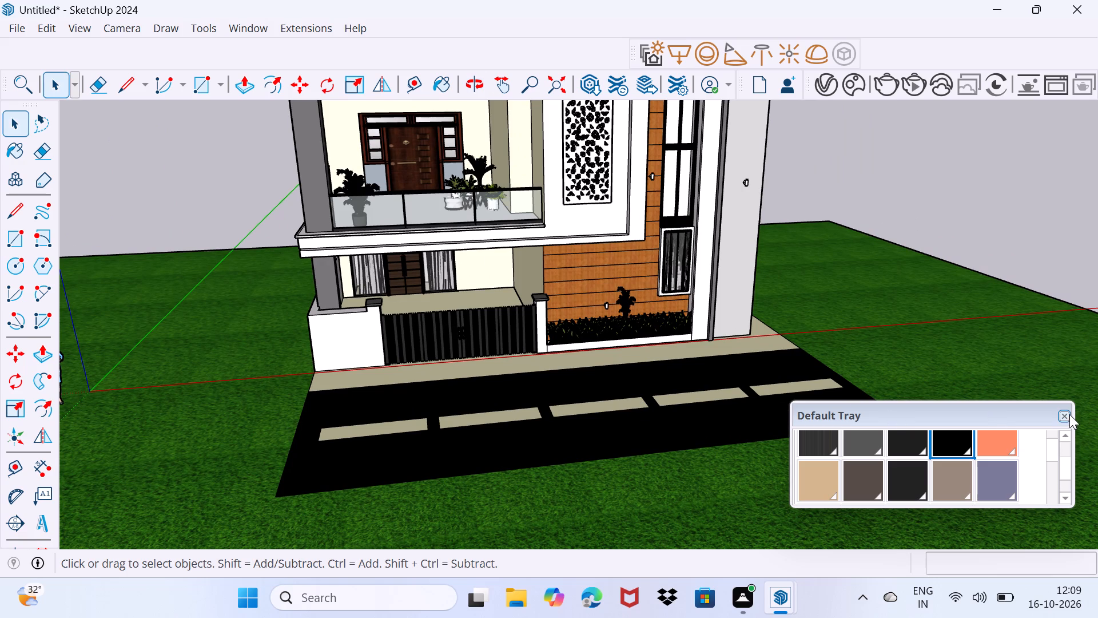
pyautogui.click(1063, 419)
# Examine the house front and the marked road from several angles, including a low eye-level view.
pyautogui.keyDown('shift'); pyautogui.moveTo(481, 367); pyautogui.dragTo(356, 391, button='middle'); pyautogui.keyUp('shift')
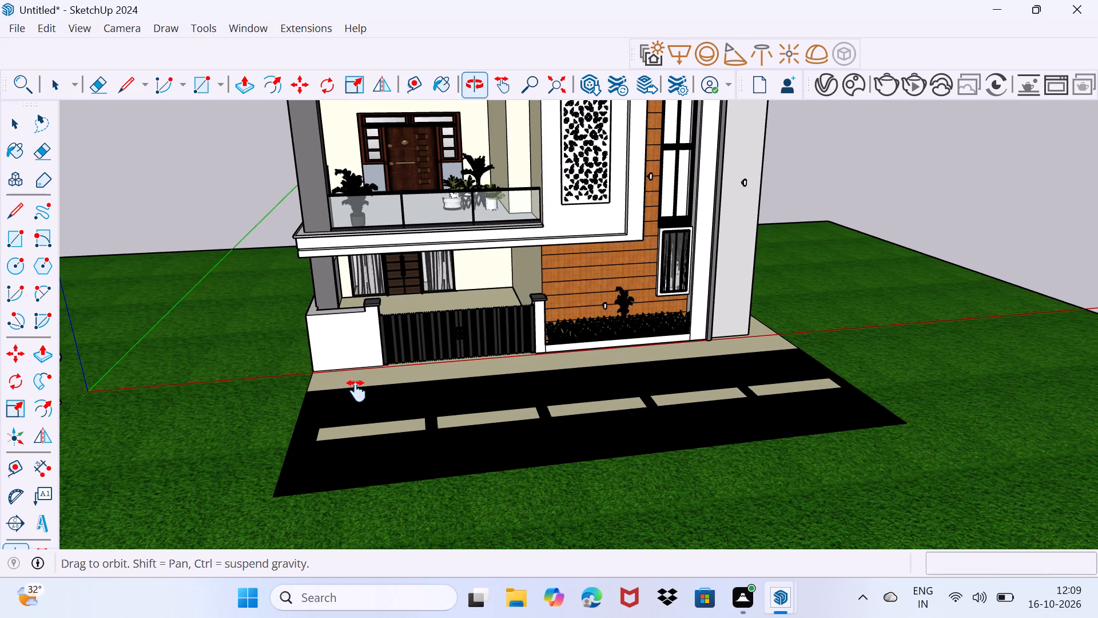
pyautogui.keyDown('shift'); pyautogui.moveTo(356, 391); pyautogui.dragTo(335, 402, button='middle'); pyautogui.keyUp('shift')
pyautogui.moveTo(336, 394); pyautogui.dragTo(402, 479, button='middle')
pyautogui.moveTo(403, 481); pyautogui.dragTo(459, 418, button='middle')
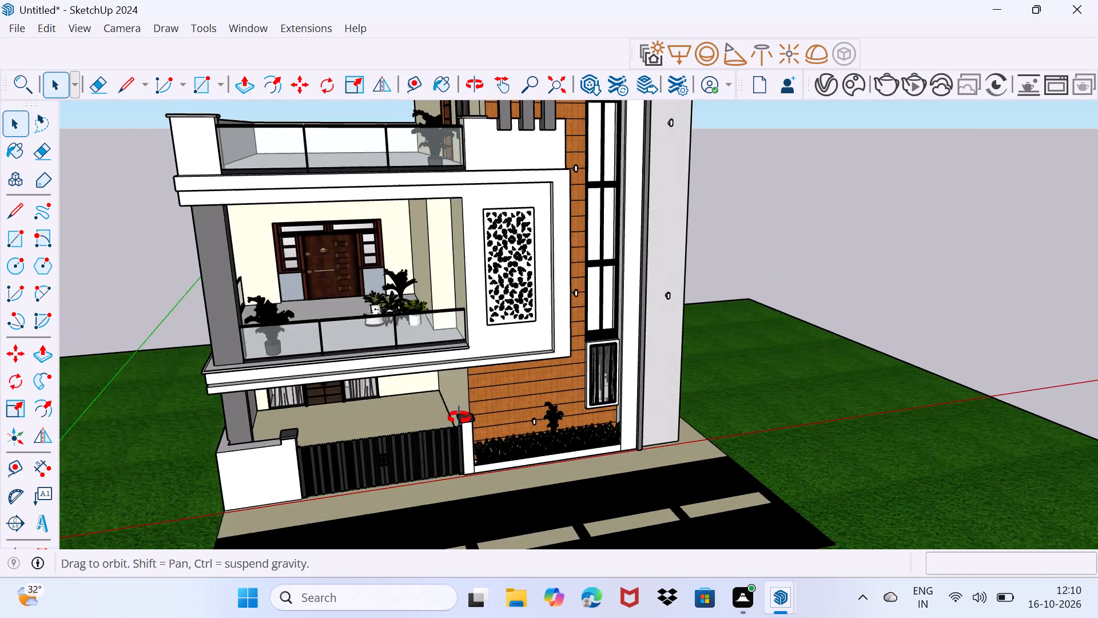
pyautogui.moveTo(459, 418); pyautogui.dragTo(467, 417, button='middle')
pyautogui.moveTo(465, 435); pyautogui.dragTo(484, 429, button='middle')
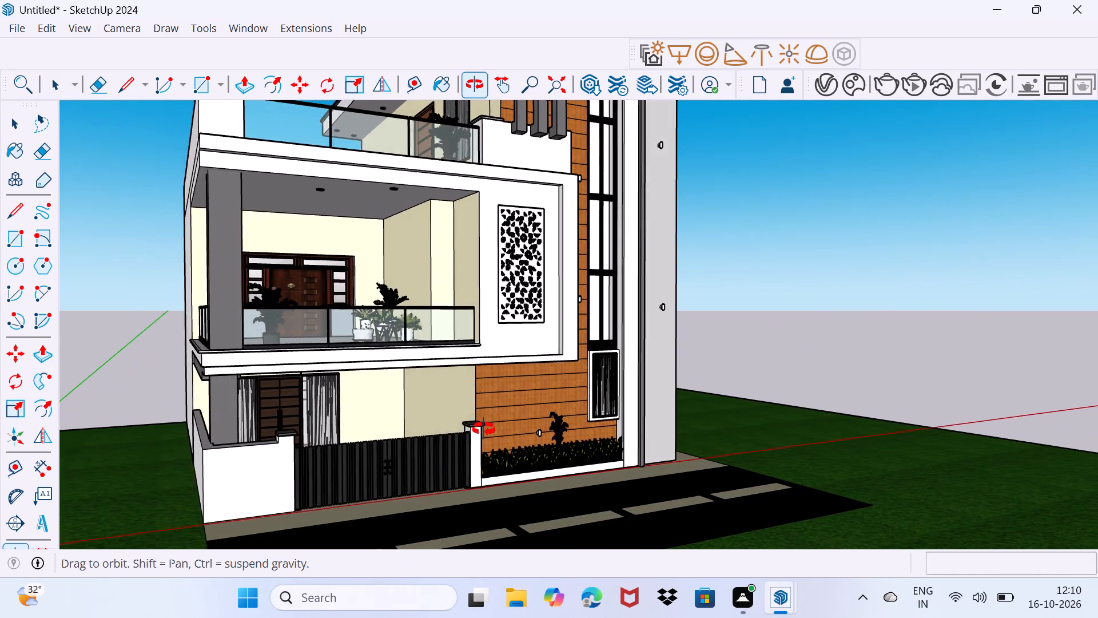
pyautogui.moveTo(484, 429); pyautogui.dragTo(478, 451, button='middle')
pyautogui.scroll(-2, 475, 451)
pyautogui.keyDown('shift'); pyautogui.moveTo(465, 462); pyautogui.dragTo(463, 473, button='middle'); pyautogui.keyUp('shift')
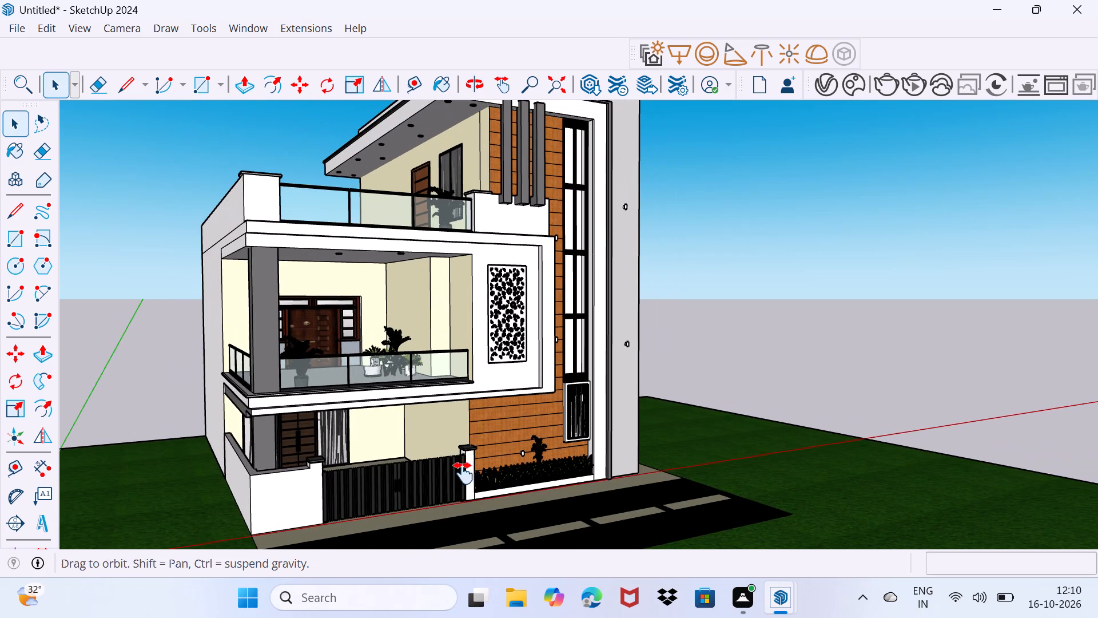
pyautogui.keyDown('shift'); pyautogui.moveTo(463, 473); pyautogui.dragTo(462, 477, button='middle'); pyautogui.keyUp('shift')
pyautogui.moveTo(456, 477); pyautogui.dragTo(476, 454, button='middle')
# Search the 3D Warehouse for CAR.
pyautogui.click(236, 25)
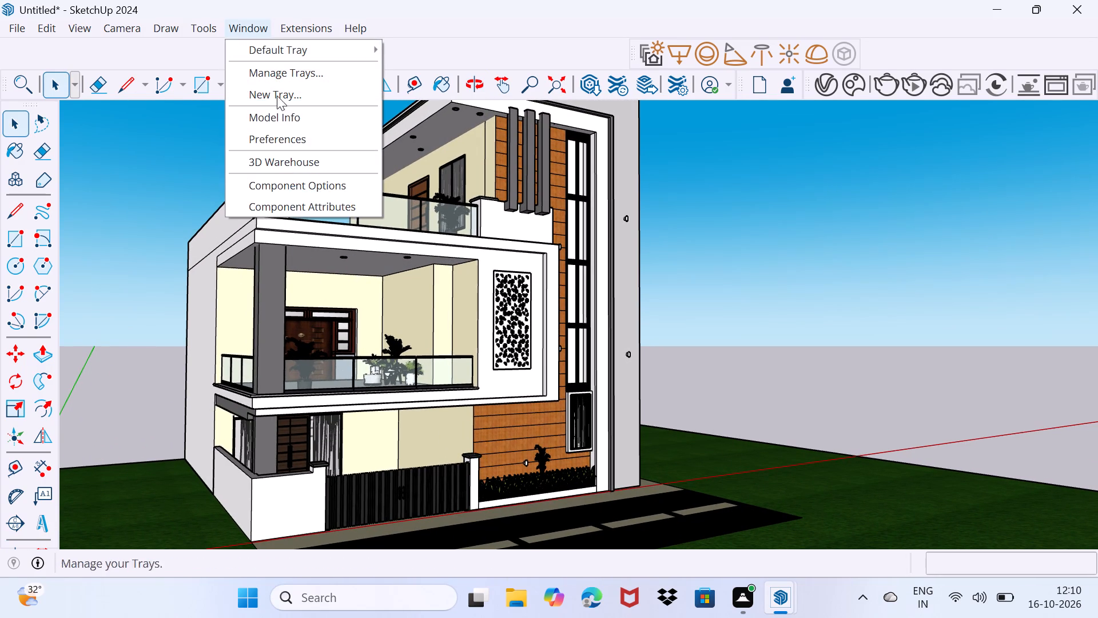
pyautogui.click(309, 161)
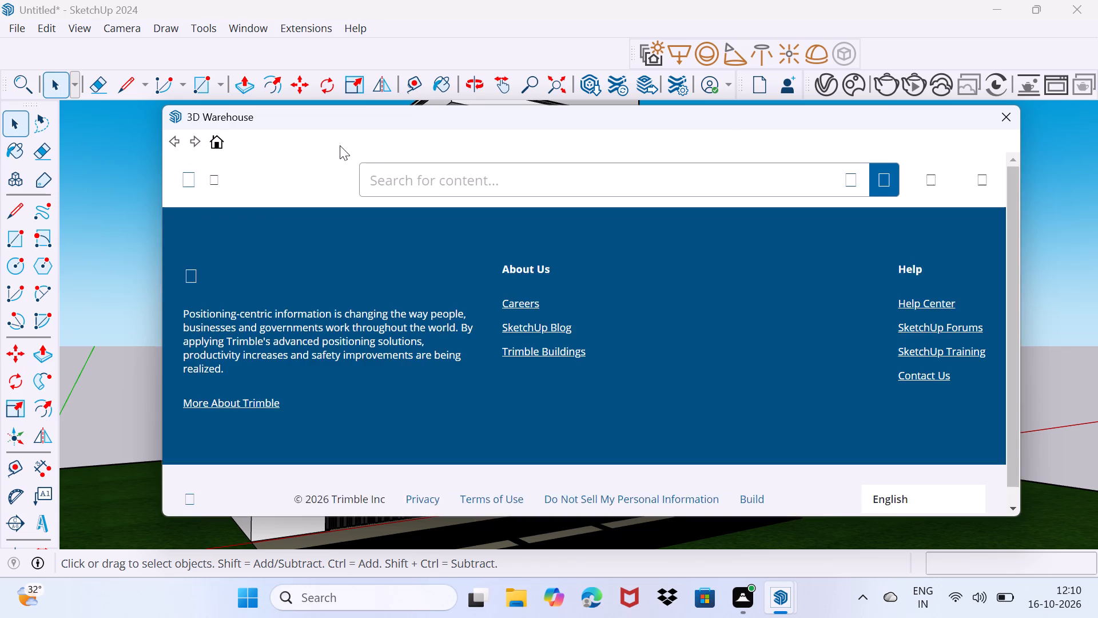
pyautogui.click(418, 181)
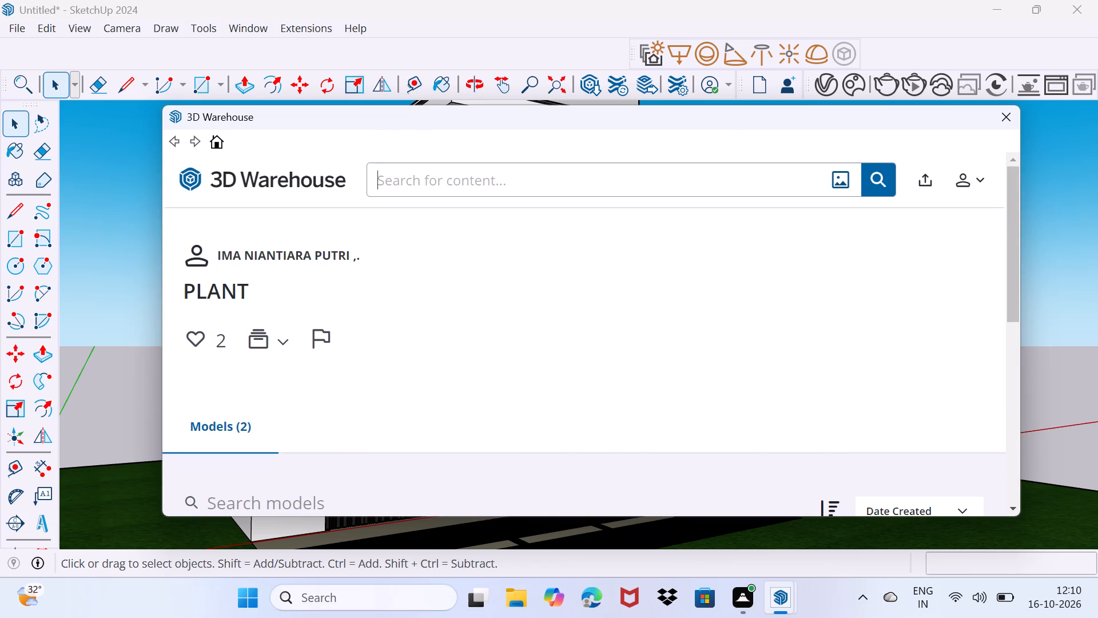
pyautogui.write('CAR')
pyautogui.press('Return')
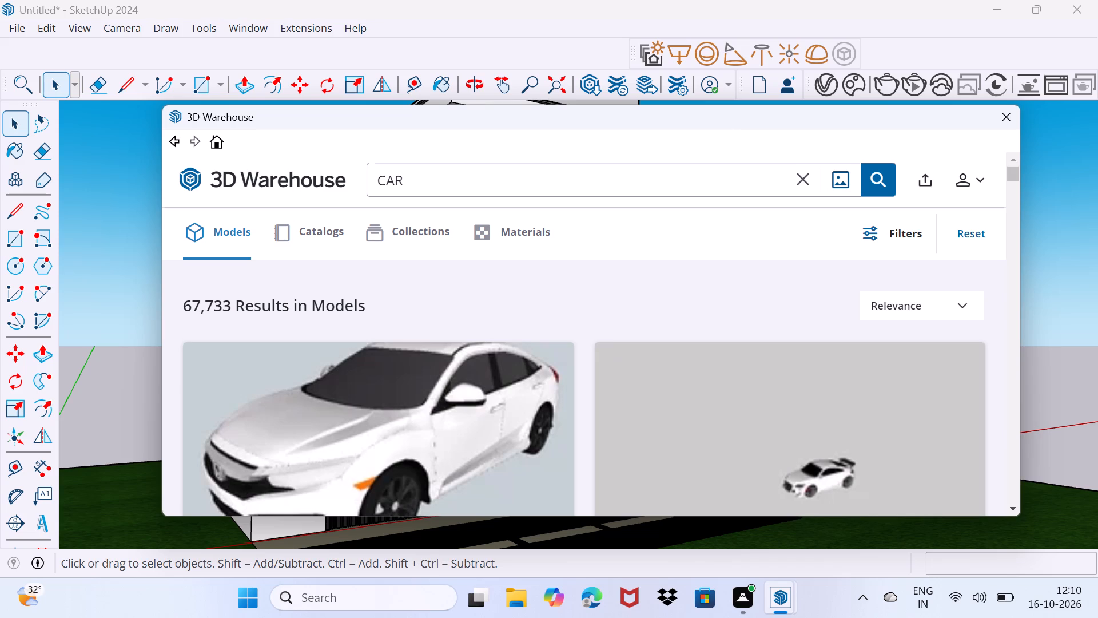
# Find the black BMW model named Car with red seats in the results and load it into the model.
pyautogui.scroll(-2, 291, 207)
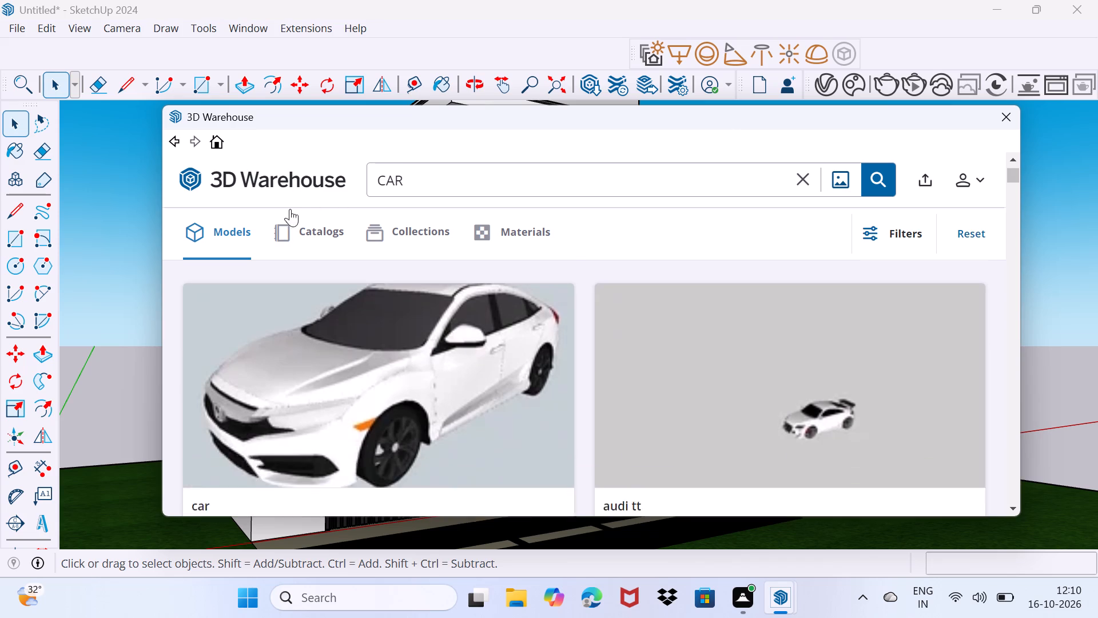
pyautogui.scroll(-2, 290, 209)
pyautogui.scroll(-2, 488, 310)
pyautogui.scroll(-4, 567, 332)
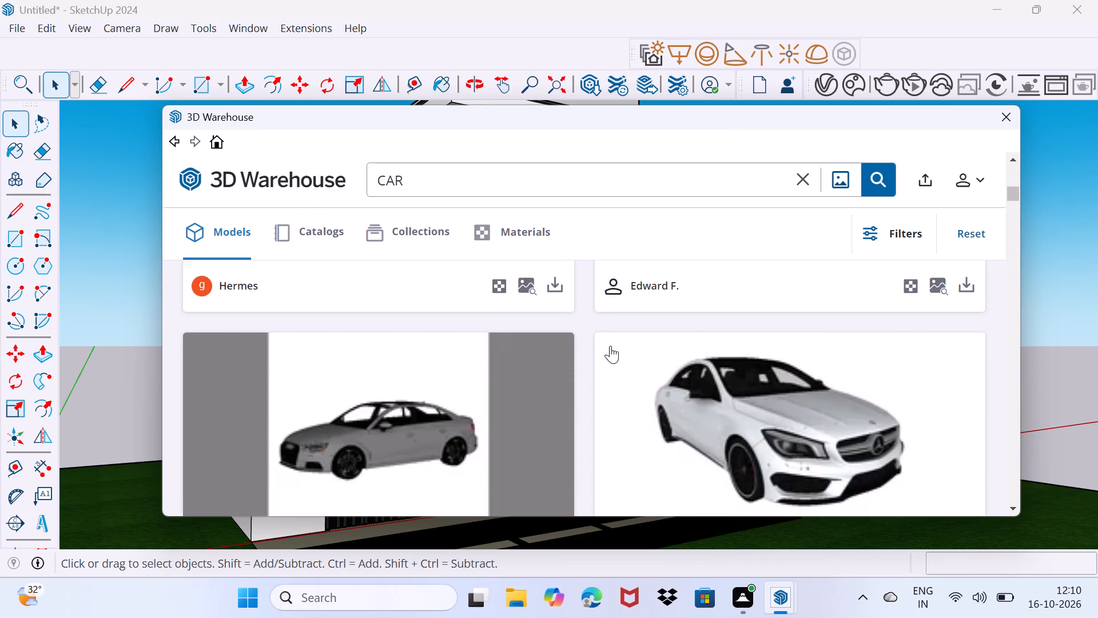
pyautogui.scroll(-7, 610, 346)
pyautogui.scroll(4, 634, 343)
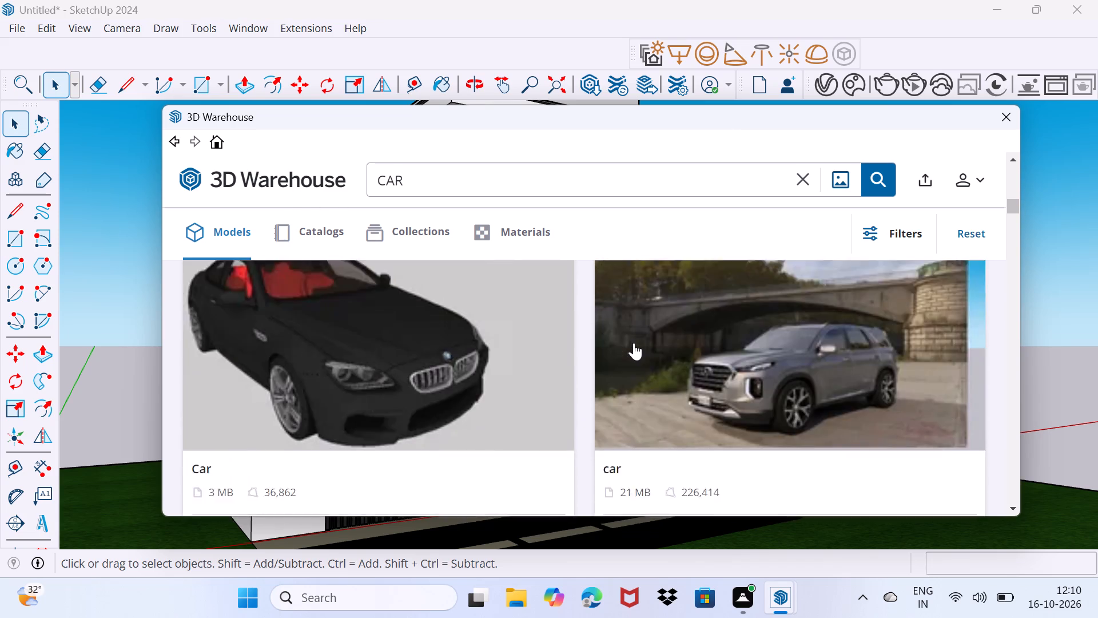
pyautogui.scroll(-4, 634, 343)
pyautogui.scroll(5, 634, 343)
pyautogui.scroll(-3, 636, 343)
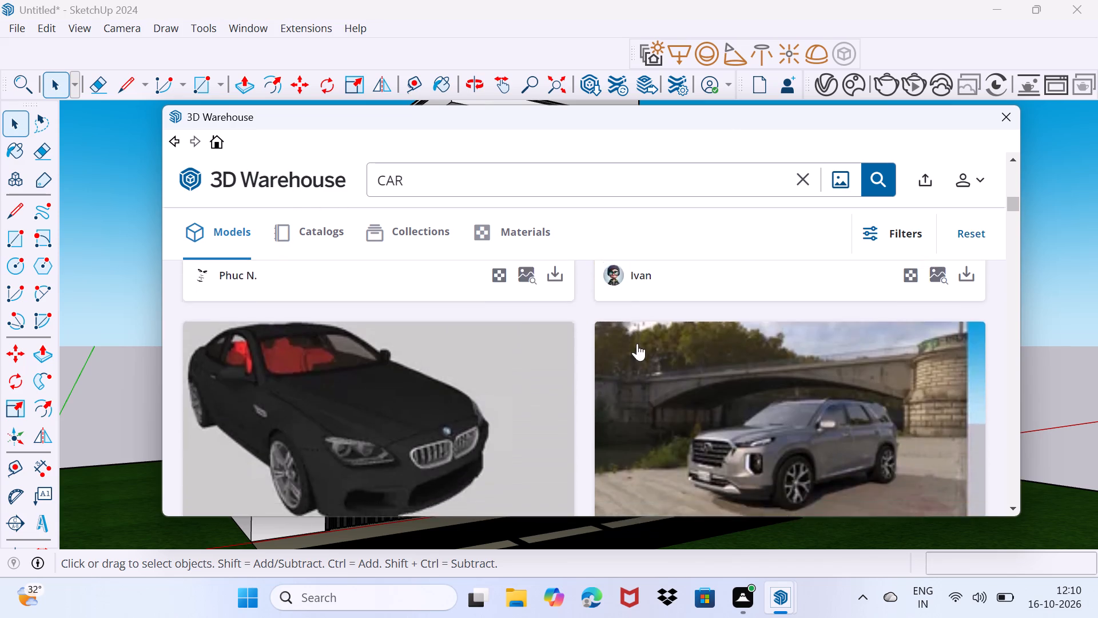
pyautogui.click(558, 370)
pyautogui.click(526, 336)
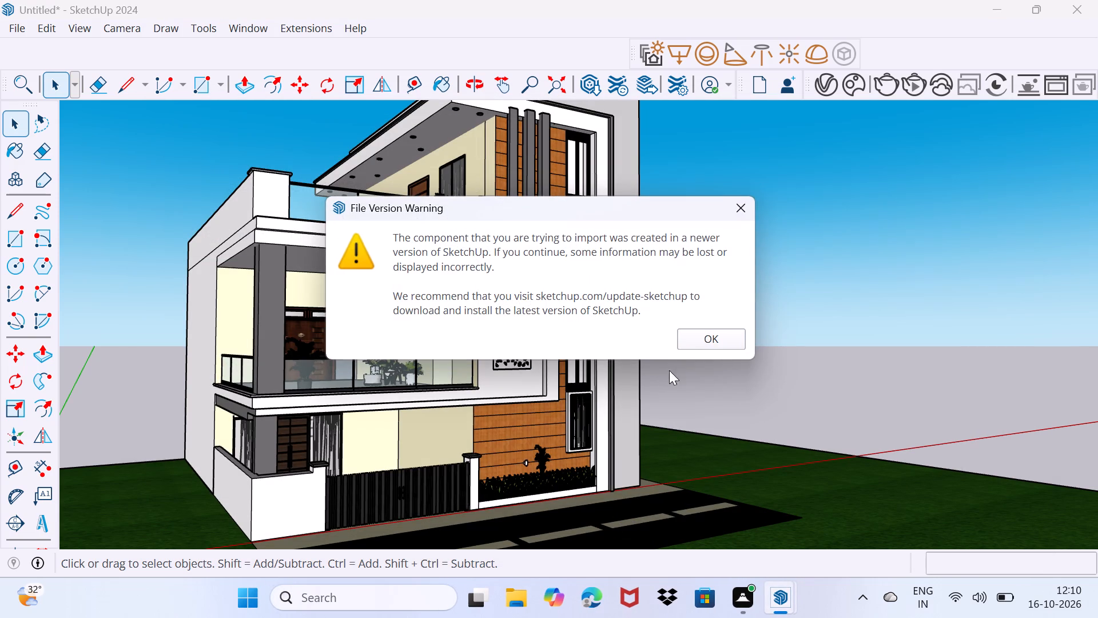
pyautogui.click(710, 338)
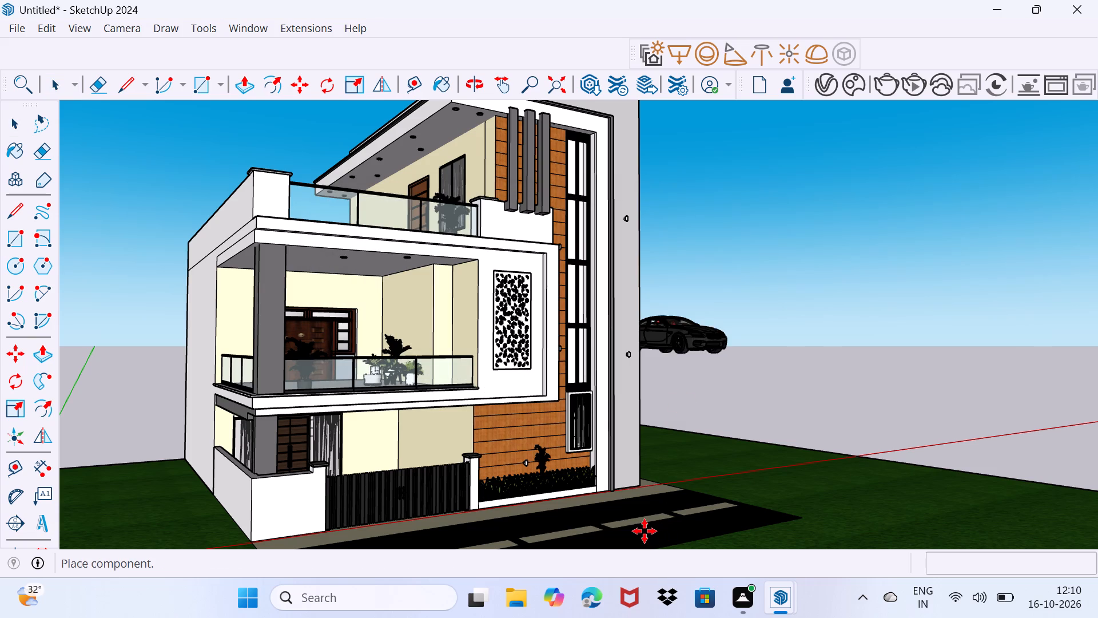
# Place the black car on the road's far end, in front of the wood-clad wall.
pyautogui.scroll(3, 675, 504)
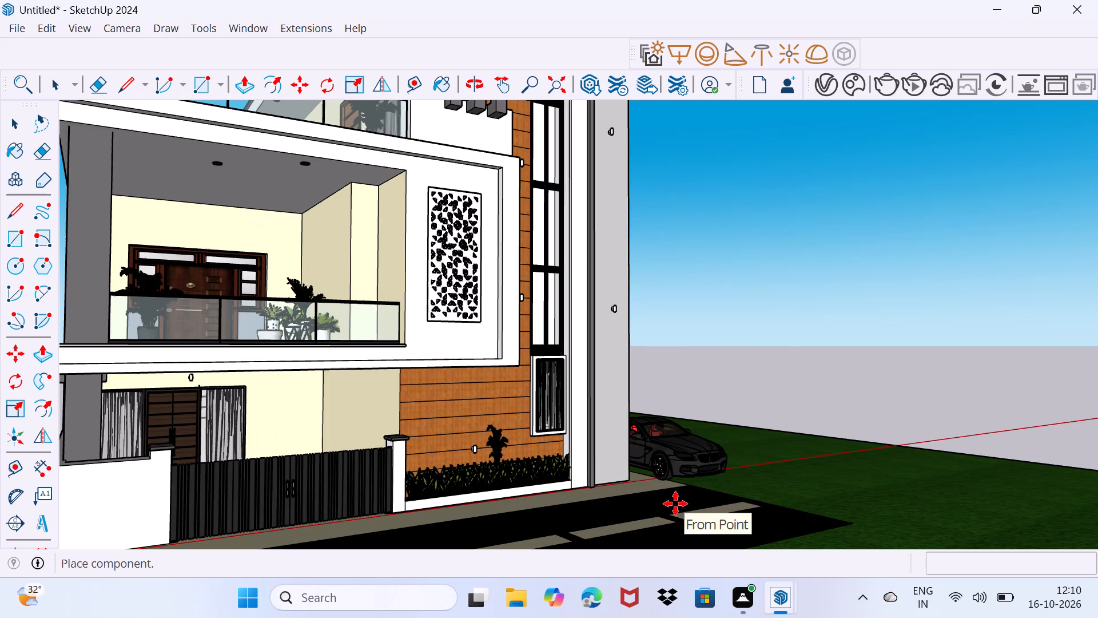
pyautogui.keyDown('shift'); pyautogui.moveTo(675, 504); pyautogui.dragTo(658, 455, button='middle'); pyautogui.keyUp('shift')
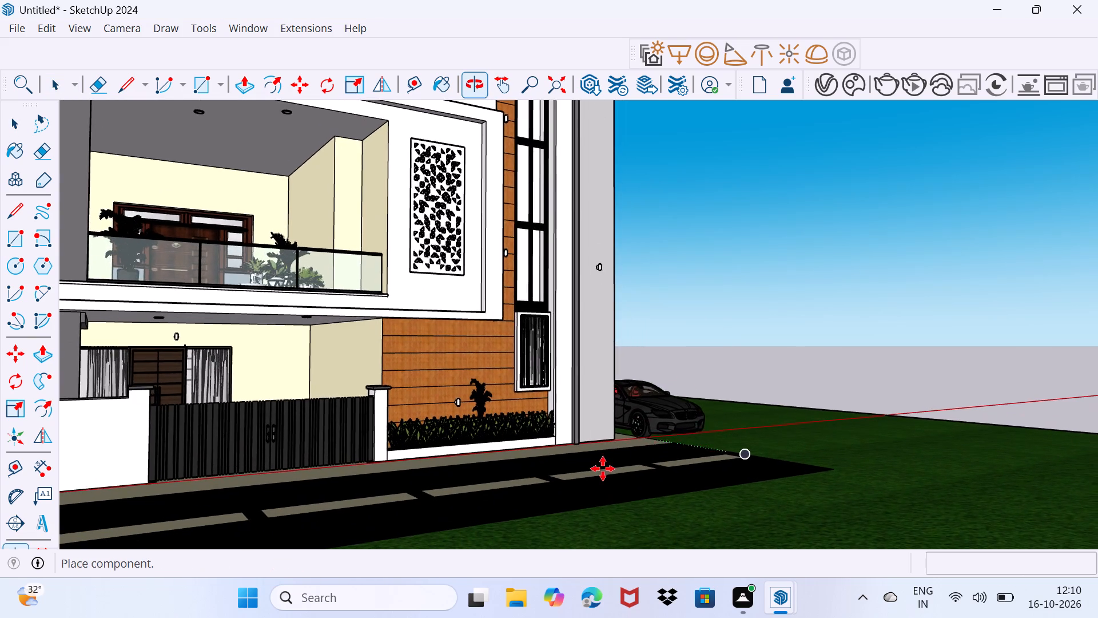
pyautogui.scroll(4, 602, 469)
pyautogui.moveTo(603, 469); pyautogui.dragTo(628, 522, button='middle')
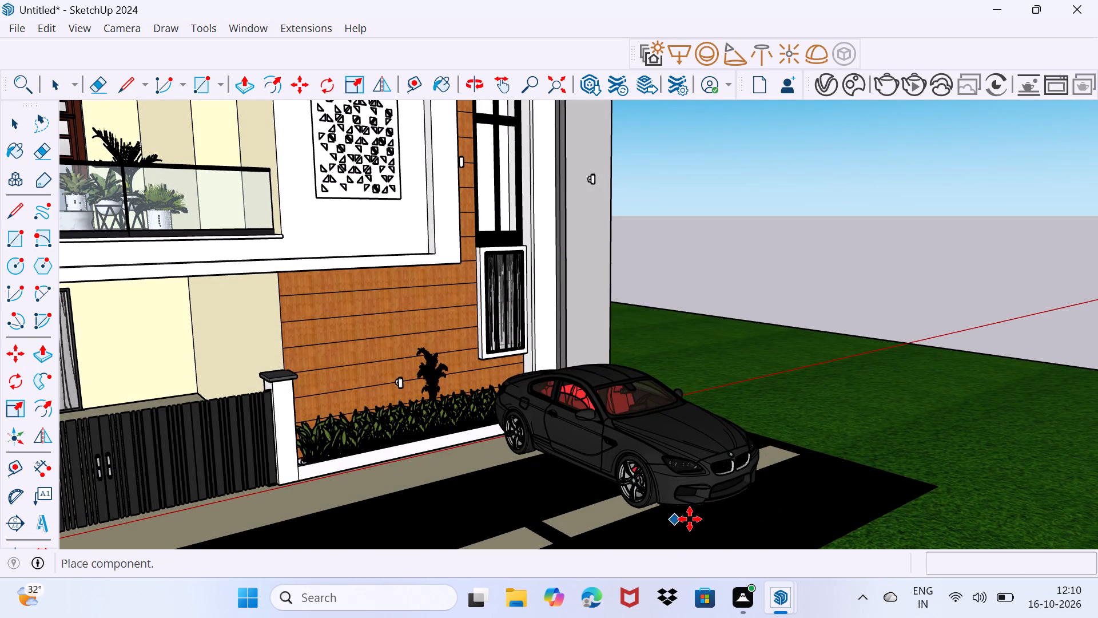
pyautogui.click(734, 528)
# Rotate the black car 90 degrees on the ground plane so it lies parallel to the road.
pyautogui.moveTo(829, 484); pyautogui.dragTo(910, 489, button='middle')
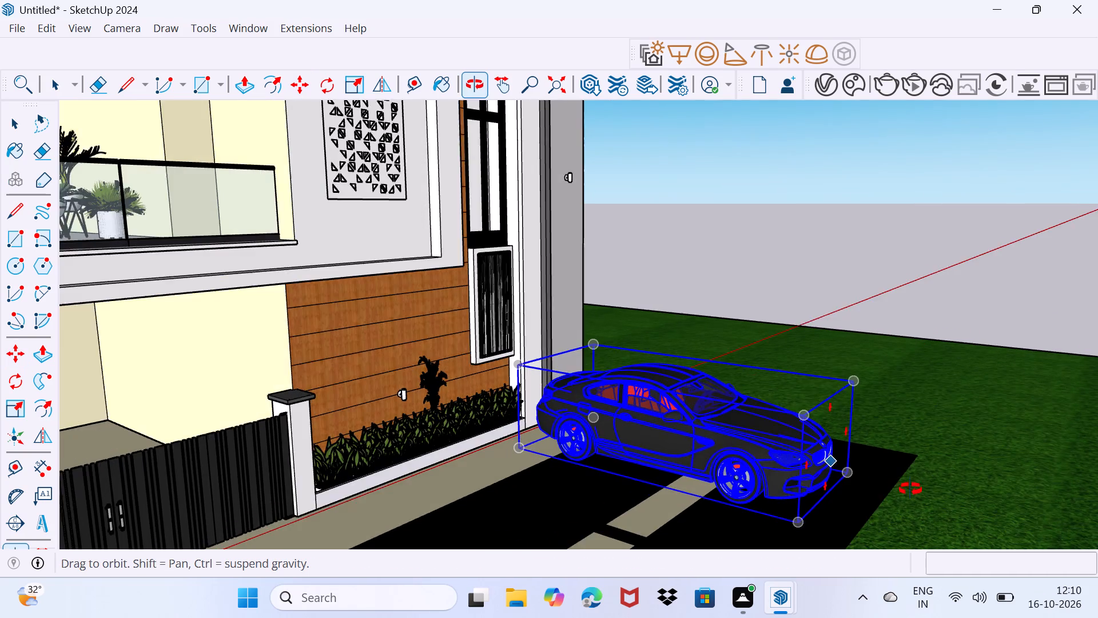
pyautogui.moveTo(910, 489); pyautogui.dragTo(992, 471, button='middle')
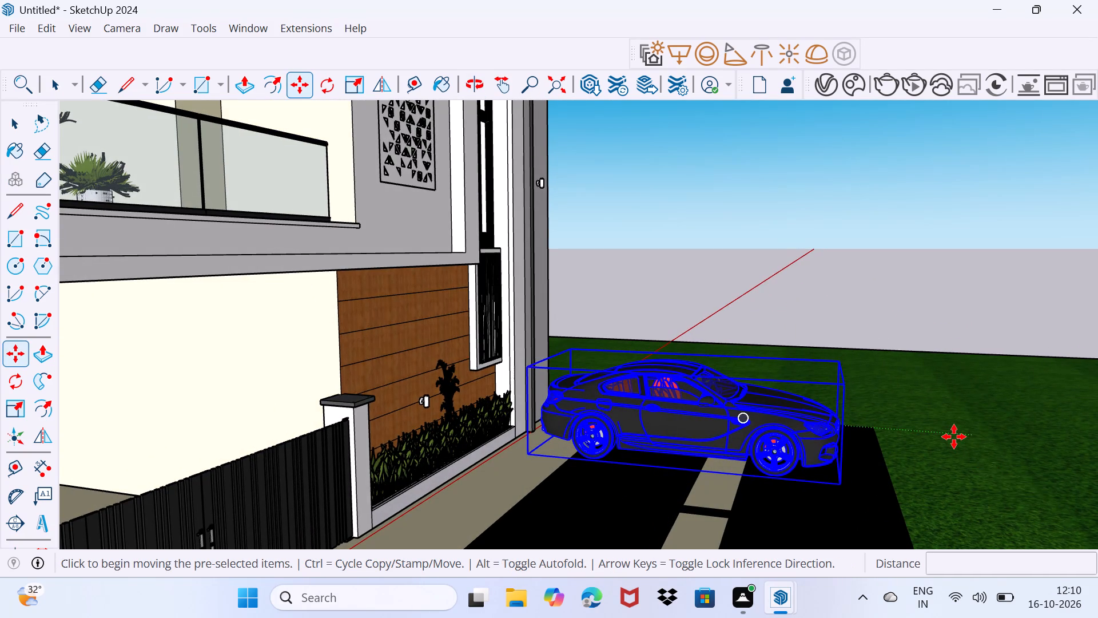
pyautogui.scroll(-3, 954, 437)
pyautogui.moveTo(943, 466); pyautogui.dragTo(943, 481, button='middle')
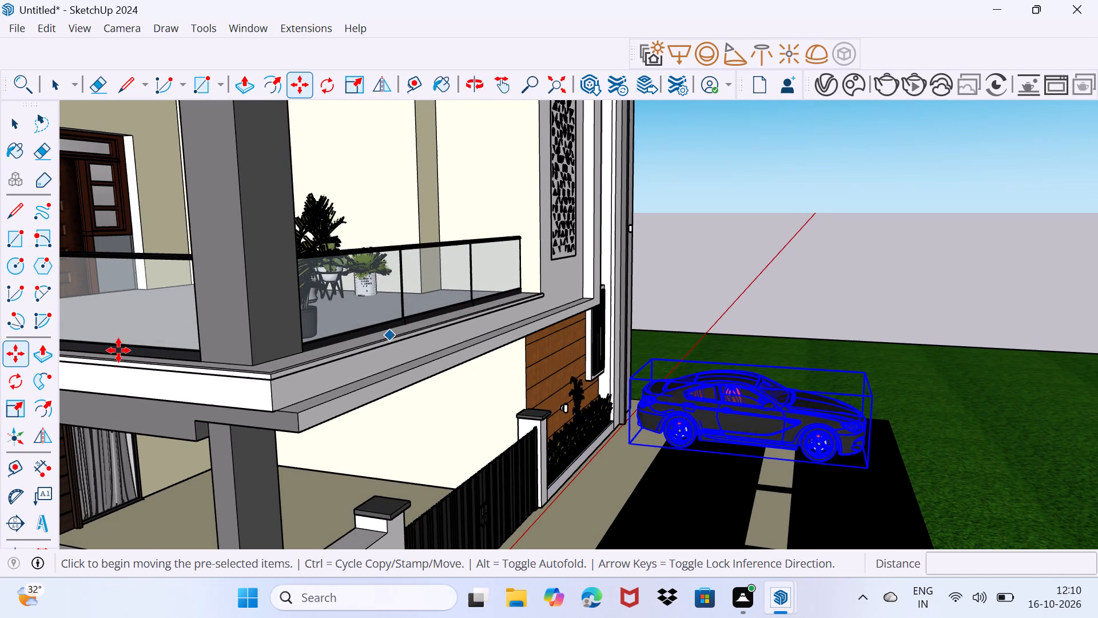
pyautogui.click(19, 381)
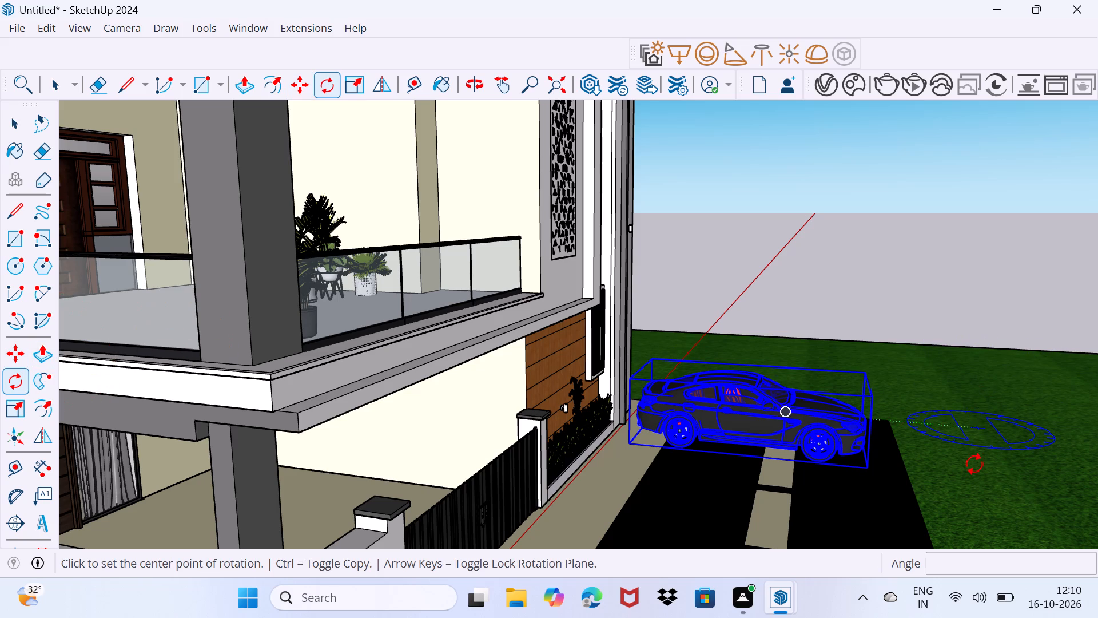
pyautogui.click(970, 450)
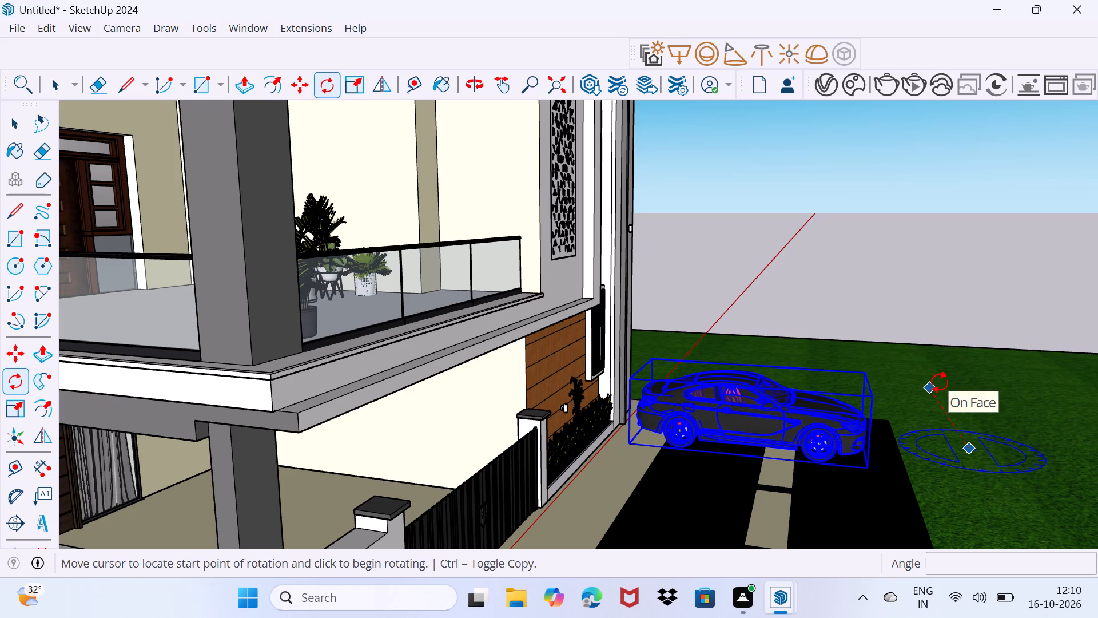
pyautogui.scroll(7, 975, 389)
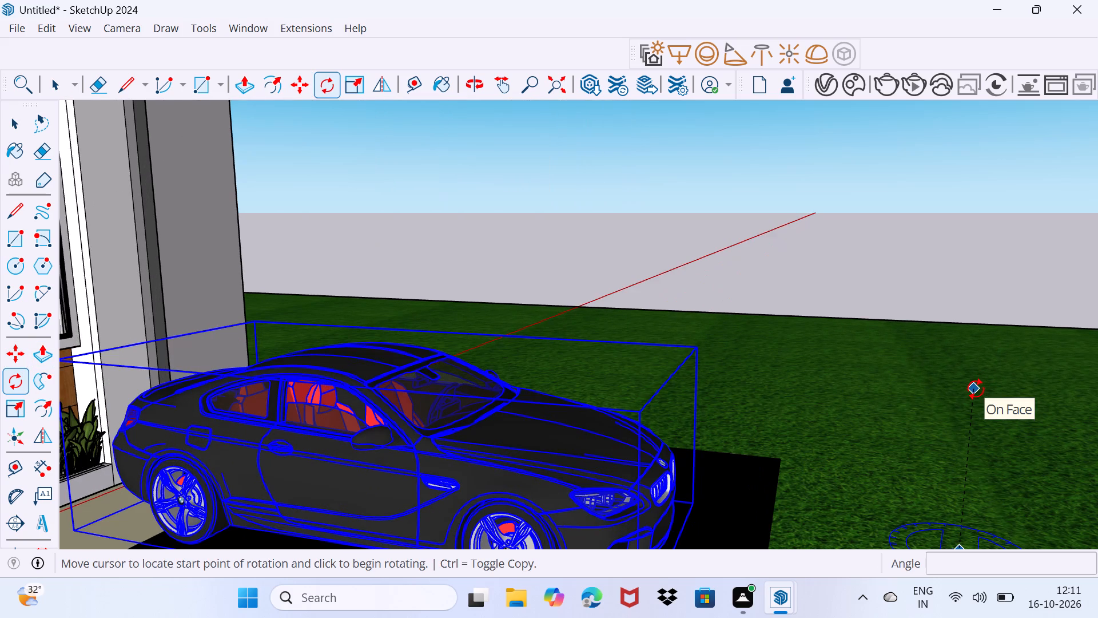
pyautogui.moveTo(976, 389); pyautogui.dragTo(874, 293, button='middle')
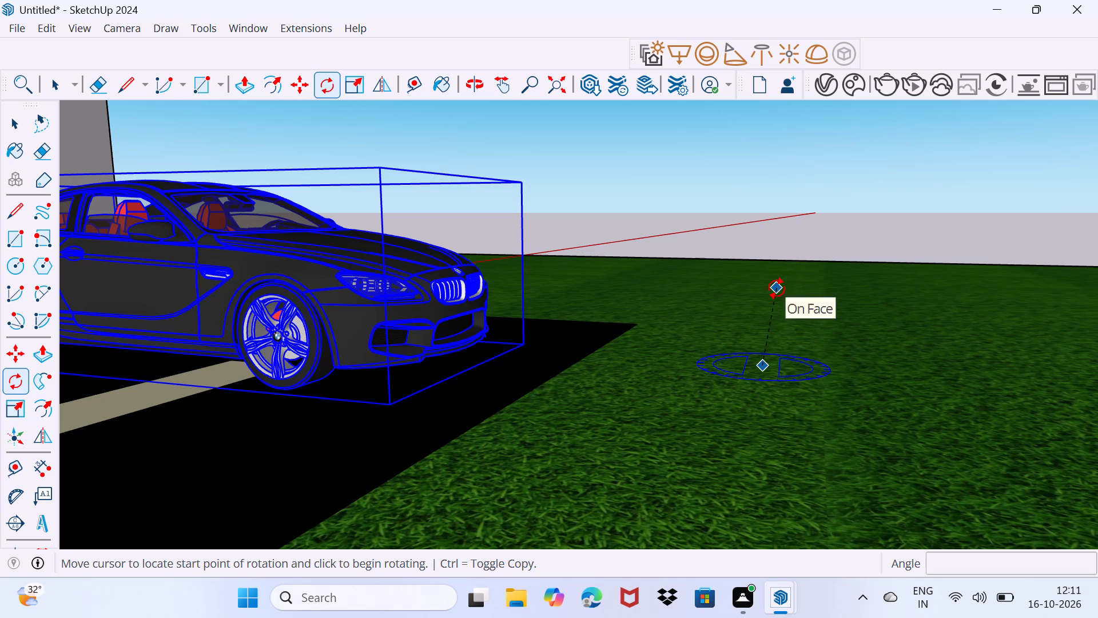
pyautogui.click(792, 286)
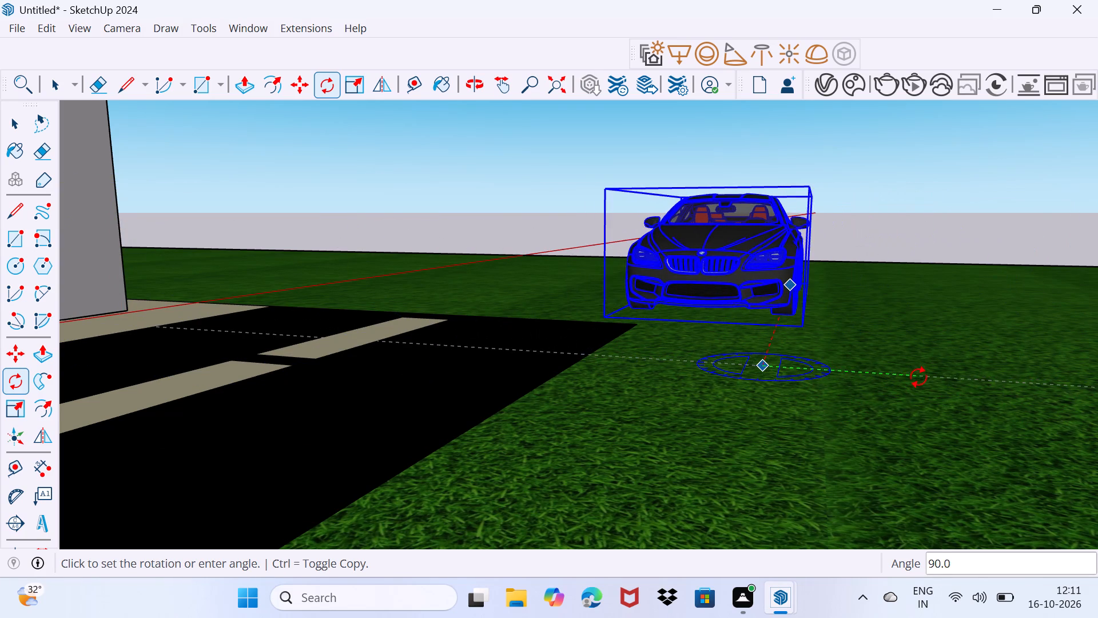
pyautogui.click(927, 376)
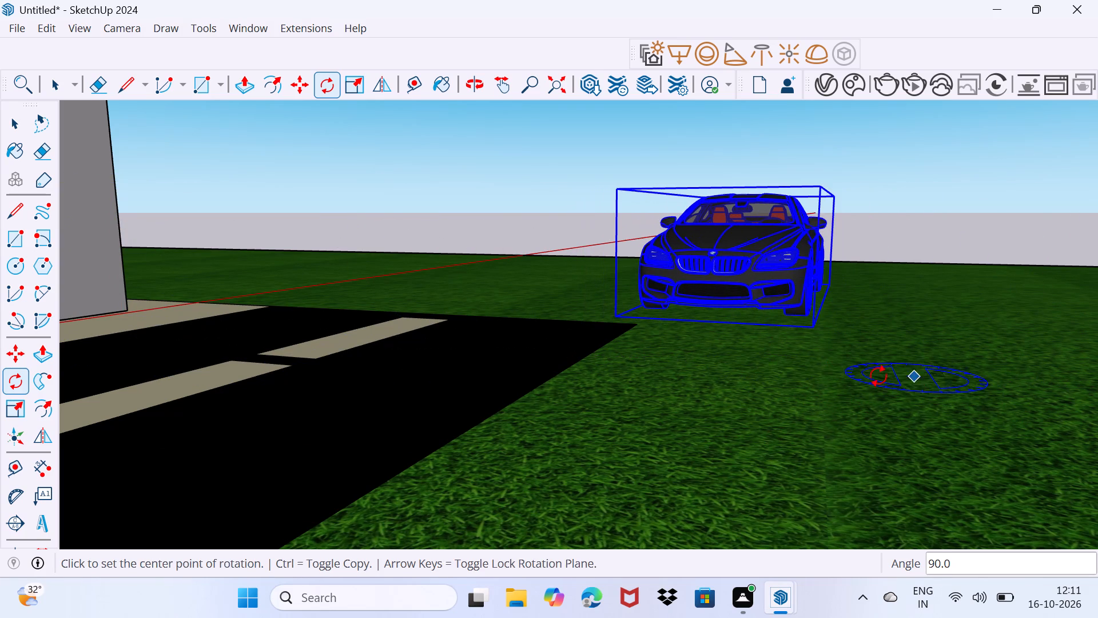
# Move the car about 27' 6" from the grass onto the road's house-side lane, beside the planter of the wood-clad wall.
pyautogui.moveTo(878, 375); pyautogui.dragTo(616, 420, button='middle')
pyautogui.scroll(-5, 616, 420)
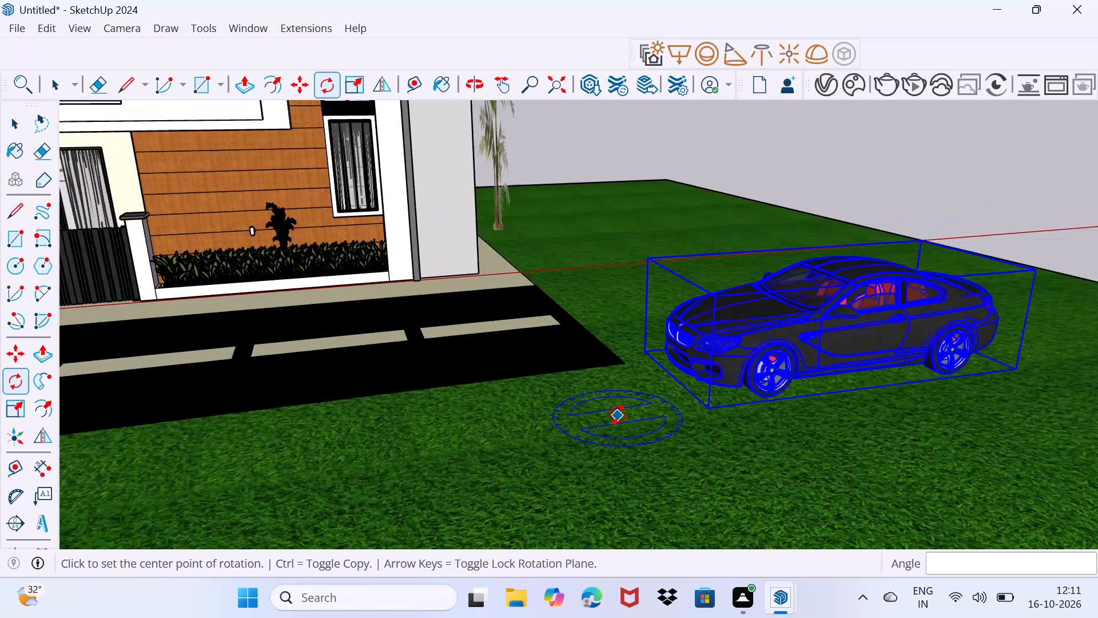
pyautogui.moveTo(635, 421); pyautogui.dragTo(853, 422, button='middle')
pyautogui.press('m')
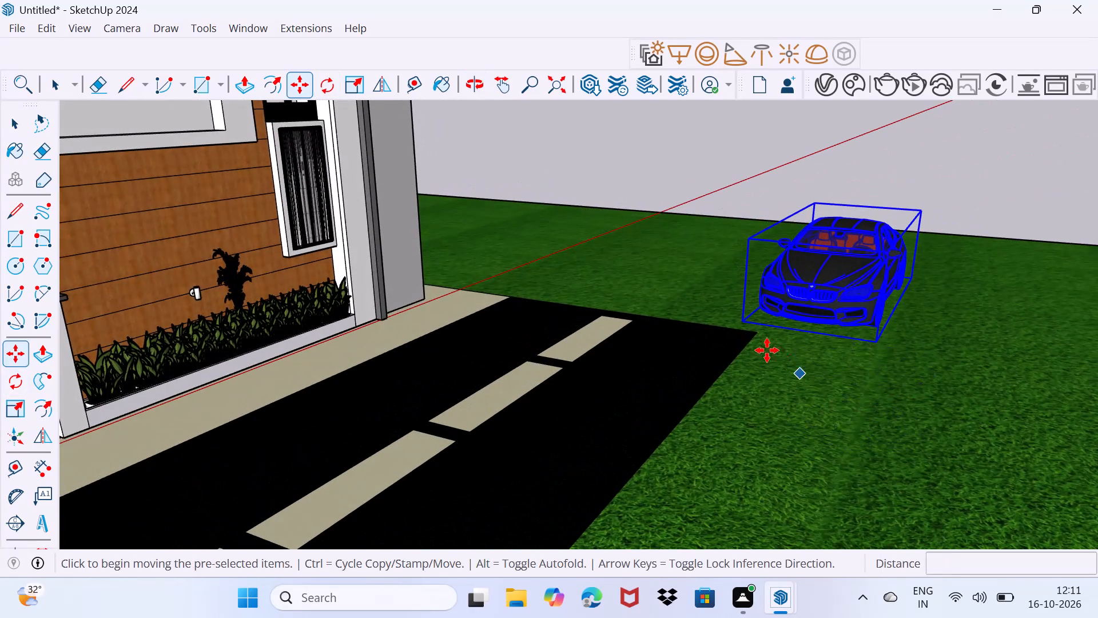
pyautogui.click(738, 323)
pyautogui.scroll(2, 303, 387)
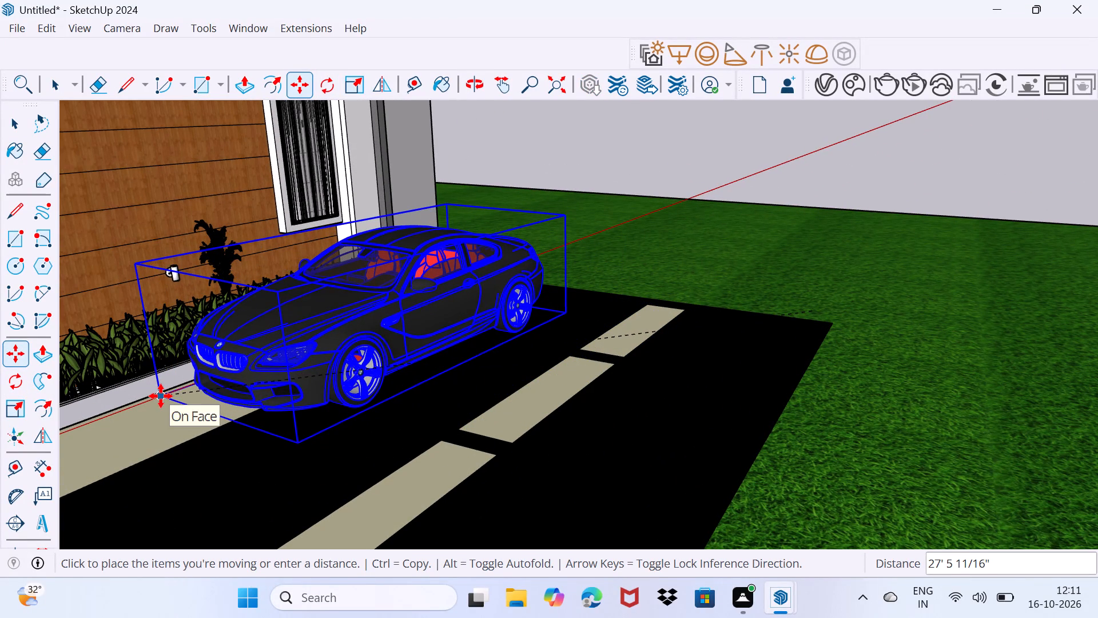
pyautogui.click(161, 396)
pyautogui.press('space')
pyautogui.moveTo(270, 454); pyautogui.dragTo(291, 430)
# Examine the car on the road and the whole house exterior from the front, the side and low angles.
pyautogui.moveTo(274, 425); pyautogui.dragTo(293, 426, button='middle')
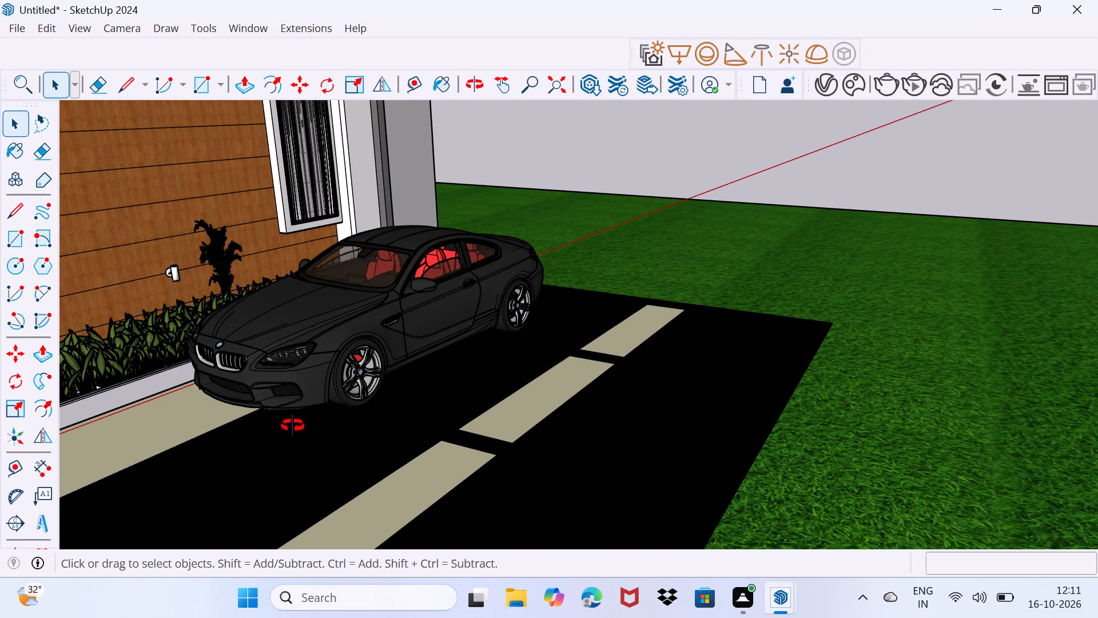
pyautogui.moveTo(293, 426); pyautogui.dragTo(298, 432, button='middle')
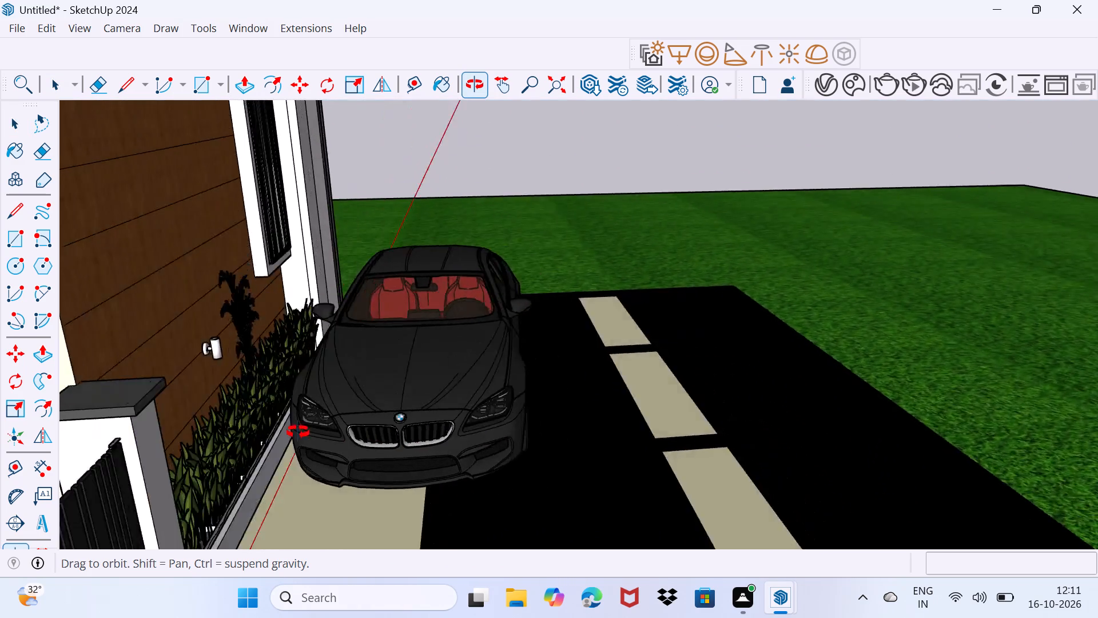
pyautogui.moveTo(298, 432); pyautogui.dragTo(245, 429, button='middle')
pyautogui.scroll(-16, 245, 429)
pyautogui.moveTo(236, 440); pyautogui.dragTo(237, 448, button='middle')
pyautogui.moveTo(214, 454); pyautogui.dragTo(196, 459, button='middle')
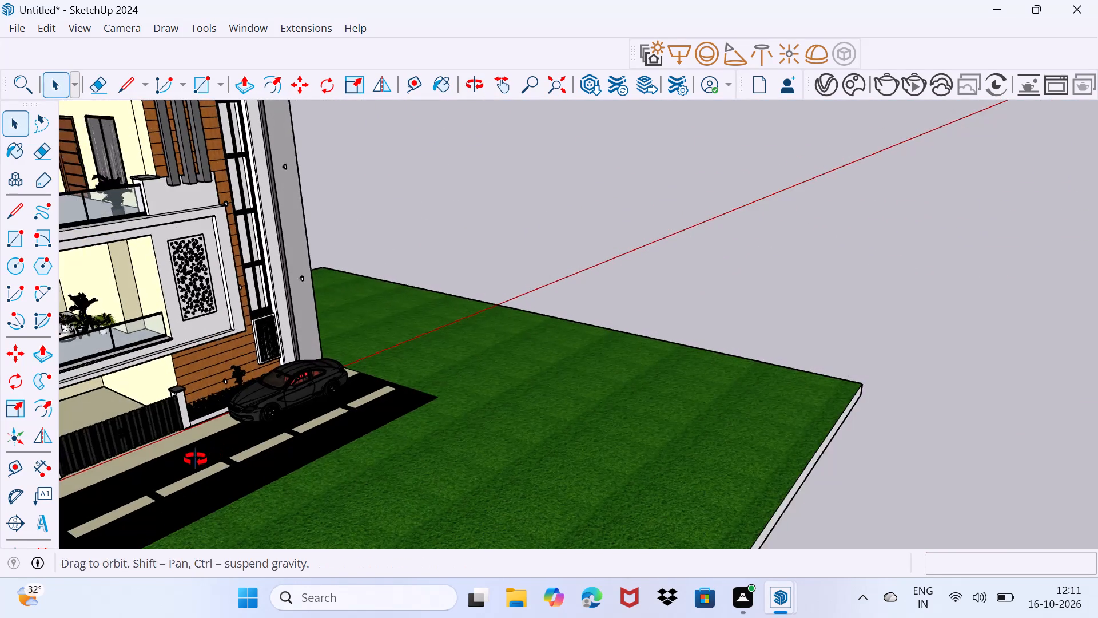
pyautogui.moveTo(196, 459); pyautogui.dragTo(84, 425, button='middle')
pyautogui.moveTo(322, 415); pyautogui.dragTo(955, 488, button='middle')
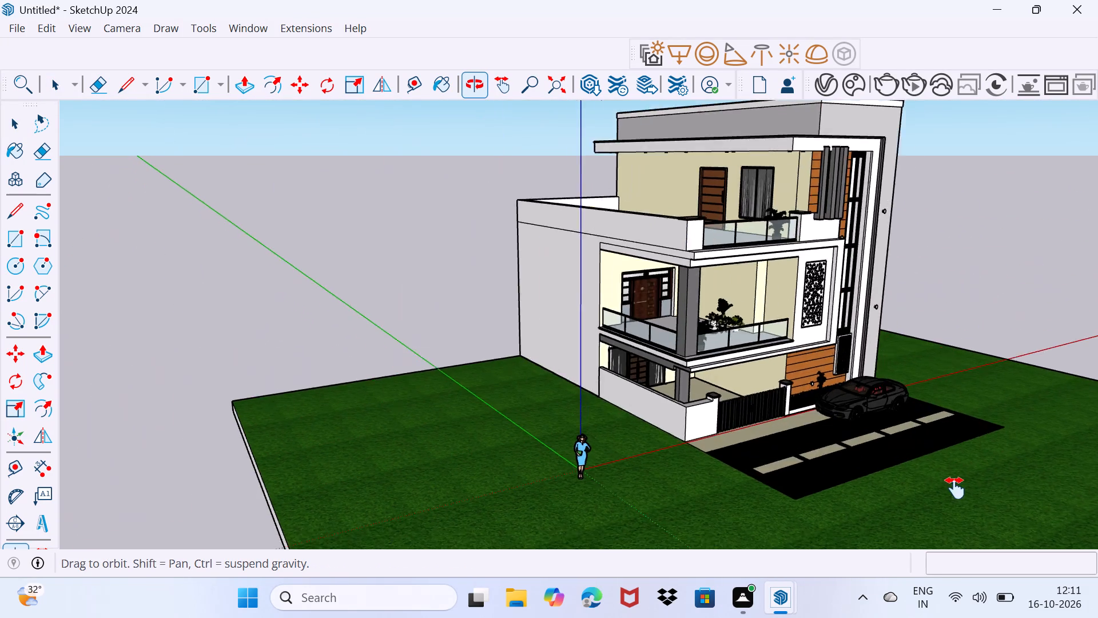
pyautogui.moveTo(955, 488); pyautogui.dragTo(955, 496, button='middle')
pyautogui.moveTo(933, 498); pyautogui.dragTo(806, 450, button='middle')
pyautogui.scroll(3, 806, 450)
pyautogui.keyDown('shift'); pyautogui.moveTo(810, 442); pyautogui.dragTo(774, 490, button='middle'); pyautogui.keyUp('shift')
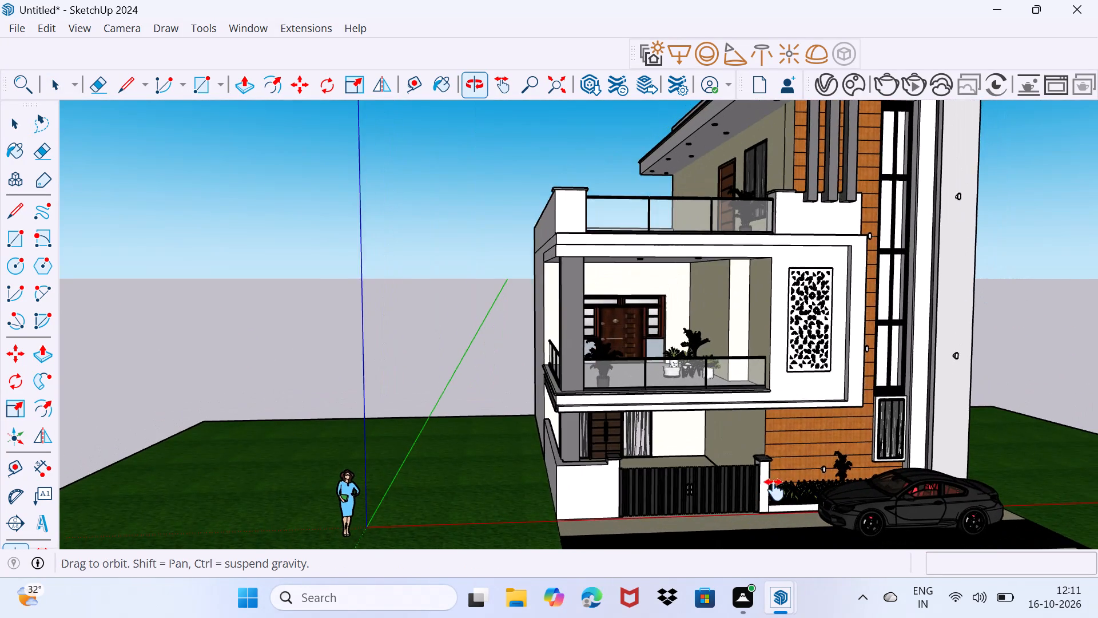
pyautogui.keyDown('shift'); pyautogui.moveTo(774, 490); pyautogui.dragTo(719, 512, button='middle'); pyautogui.keyUp('shift')
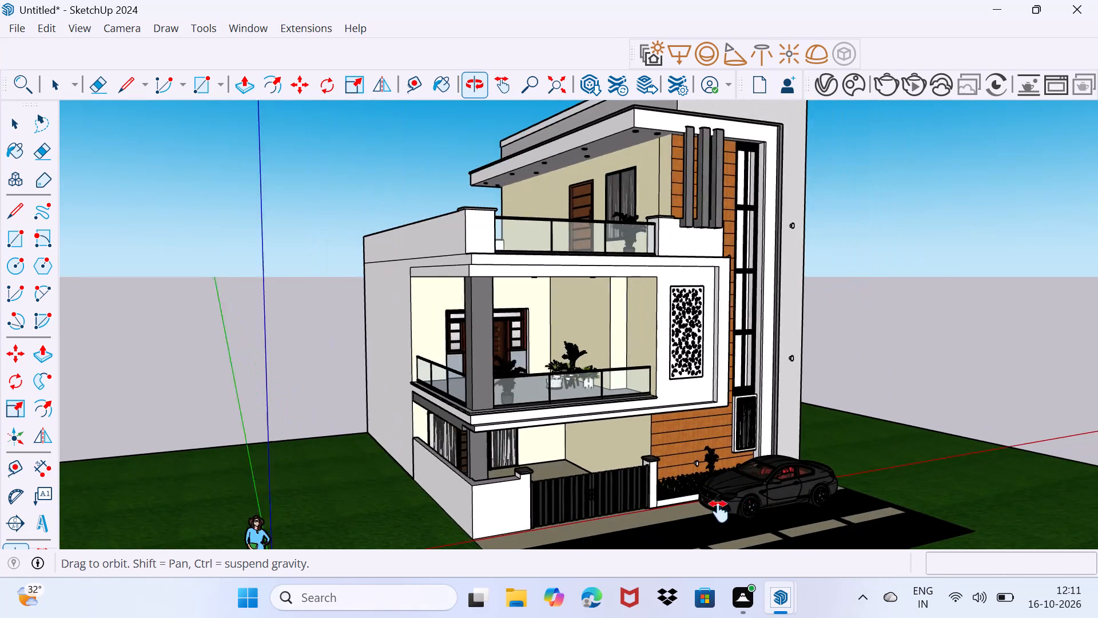
pyautogui.keyDown('shift'); pyautogui.moveTo(719, 512); pyautogui.dragTo(701, 514, button='middle'); pyautogui.keyUp('shift')
pyautogui.moveTo(654, 530); pyautogui.dragTo(721, 516, button='middle')
pyautogui.keyDown('shift'); pyautogui.moveTo(694, 482); pyautogui.dragTo(678, 501, button='middle'); pyautogui.keyUp('shift')
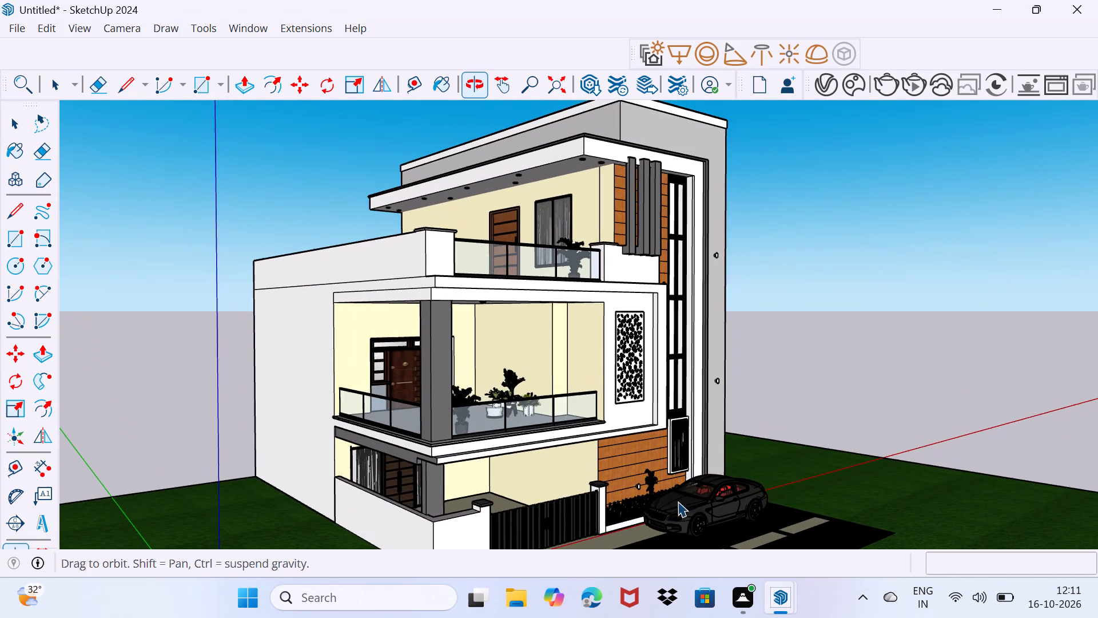
pyautogui.keyDown('shift'); pyautogui.moveTo(678, 501); pyautogui.dragTo(681, 501, button='middle'); pyautogui.keyUp('shift')
pyautogui.moveTo(649, 506); pyautogui.dragTo(654, 491, button='middle')
pyautogui.scroll(1, 707, 502)
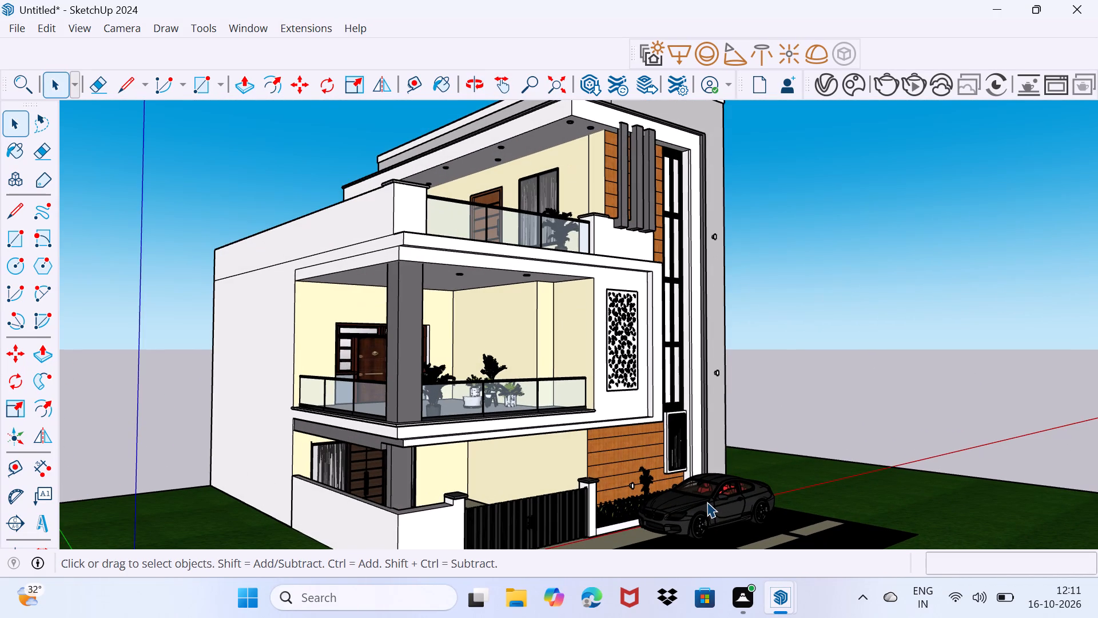
pyautogui.moveTo(704, 499); pyautogui.dragTo(617, 509, button='middle')
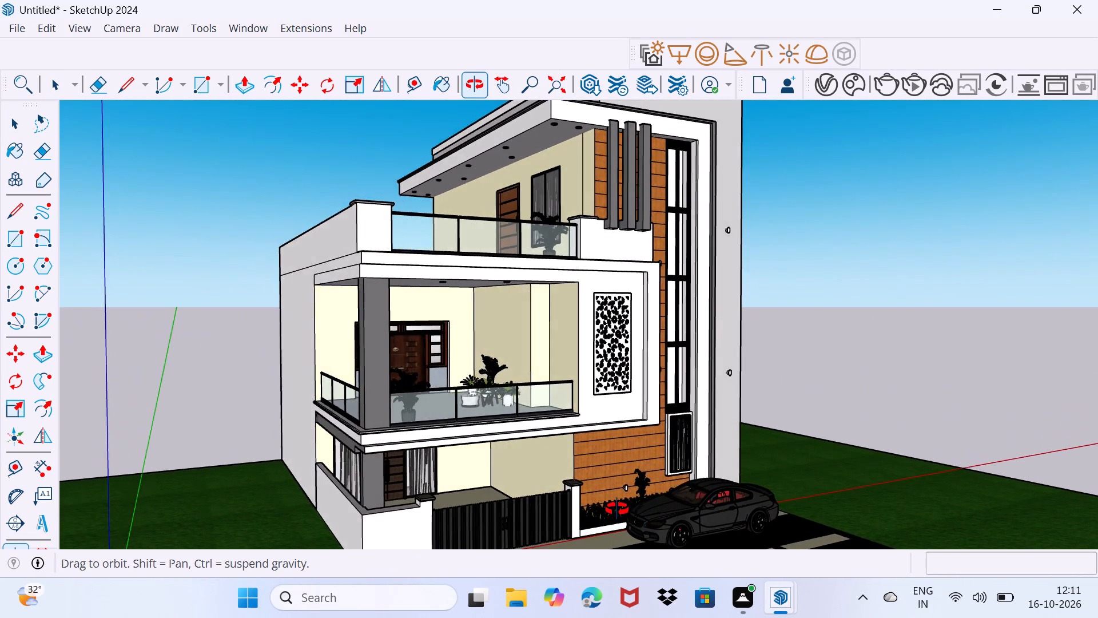
pyautogui.moveTo(617, 509); pyautogui.dragTo(650, 494, button='middle')
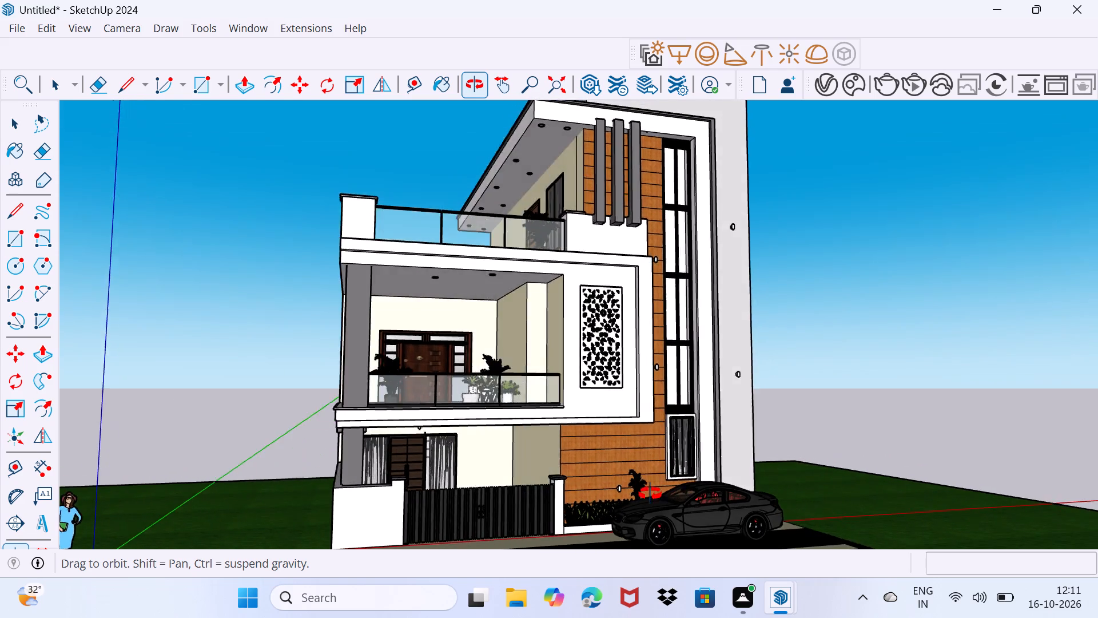
pyautogui.moveTo(650, 494); pyautogui.dragTo(670, 524, button='middle')
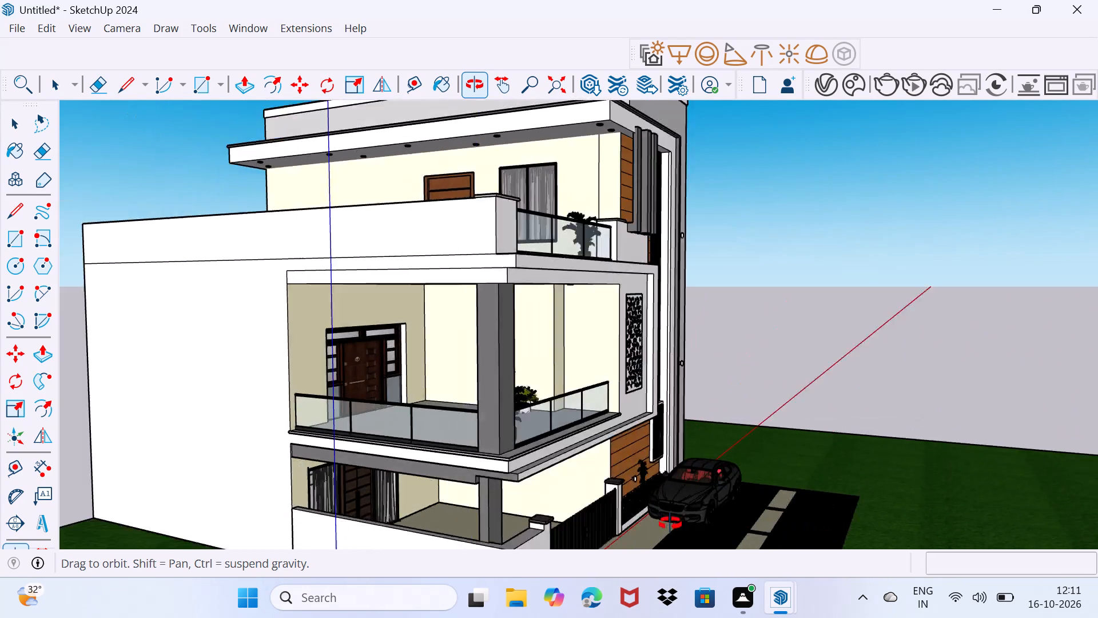
pyautogui.moveTo(670, 524); pyautogui.dragTo(525, 557, button='middle')
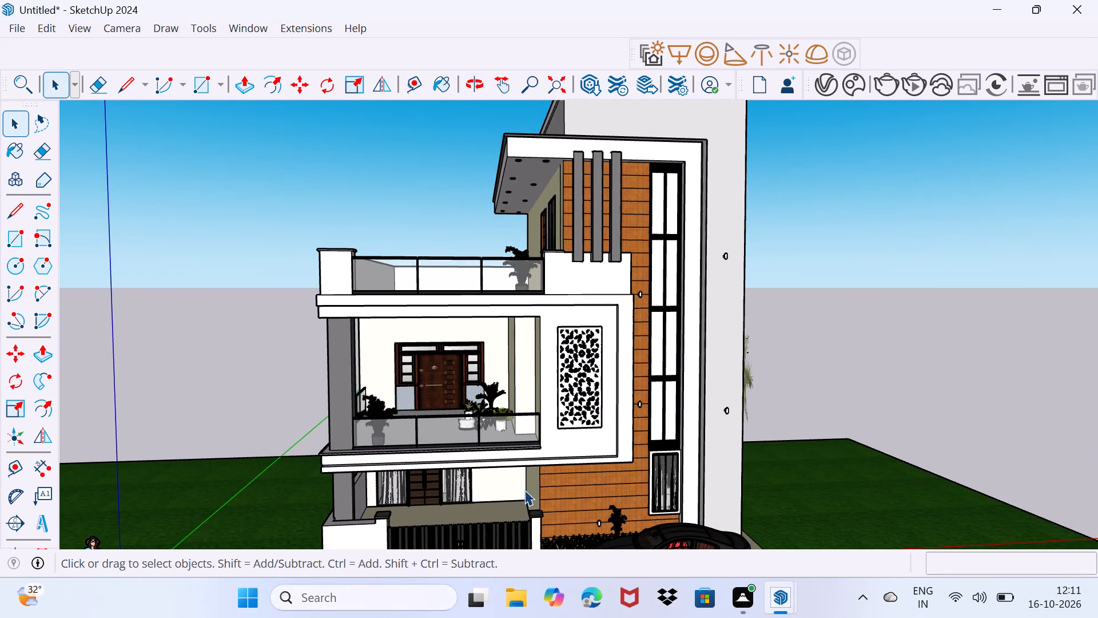
pyautogui.moveTo(524, 490); pyautogui.dragTo(802, 436, button='middle')
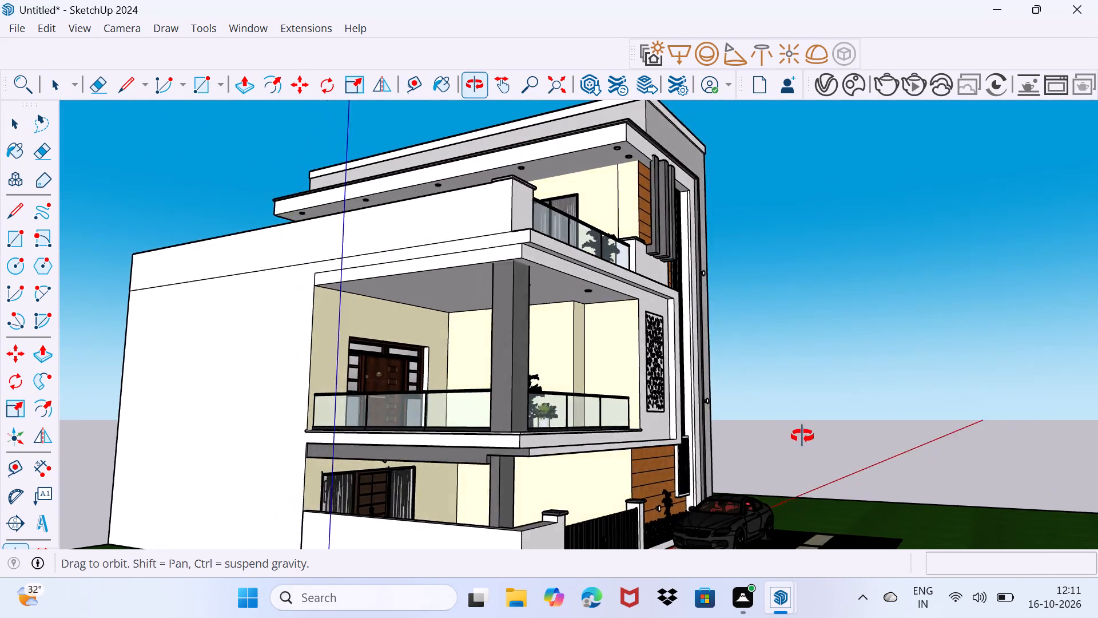
pyautogui.moveTo(802, 436); pyautogui.dragTo(518, 431, button='middle')
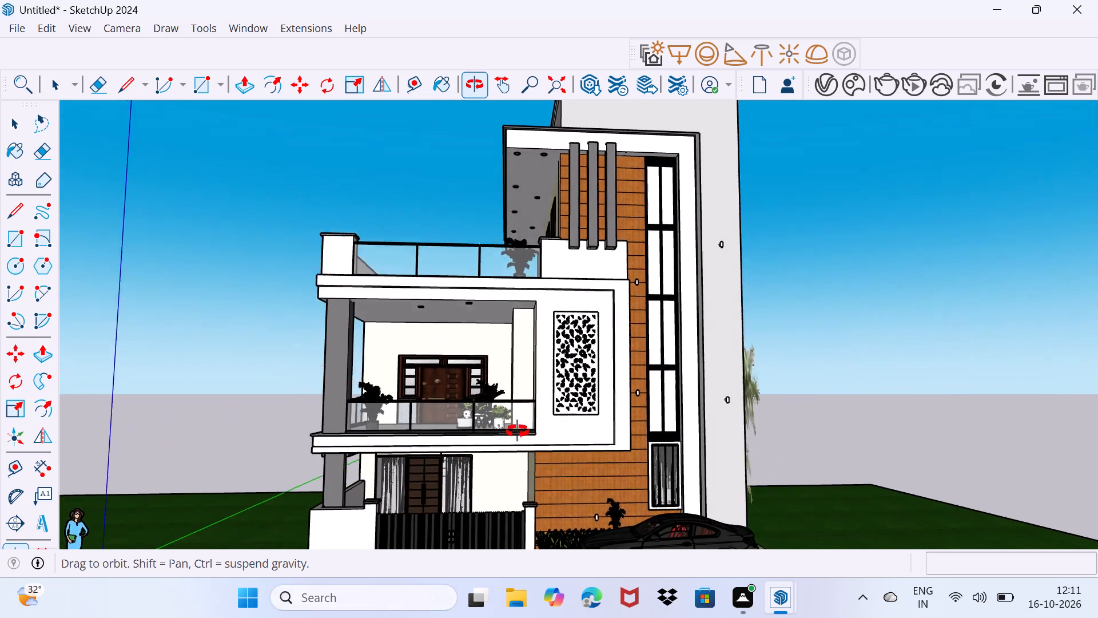
pyautogui.moveTo(518, 431); pyautogui.dragTo(524, 413, button='middle')
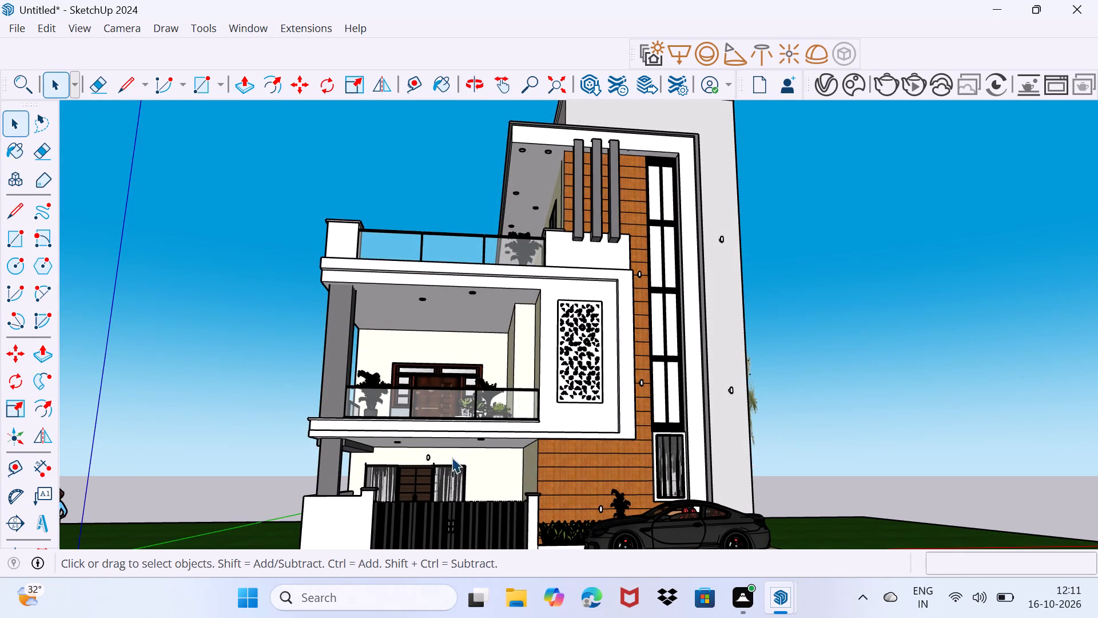
pyautogui.scroll(4, 428, 466)
pyautogui.scroll(-4, 430, 448)
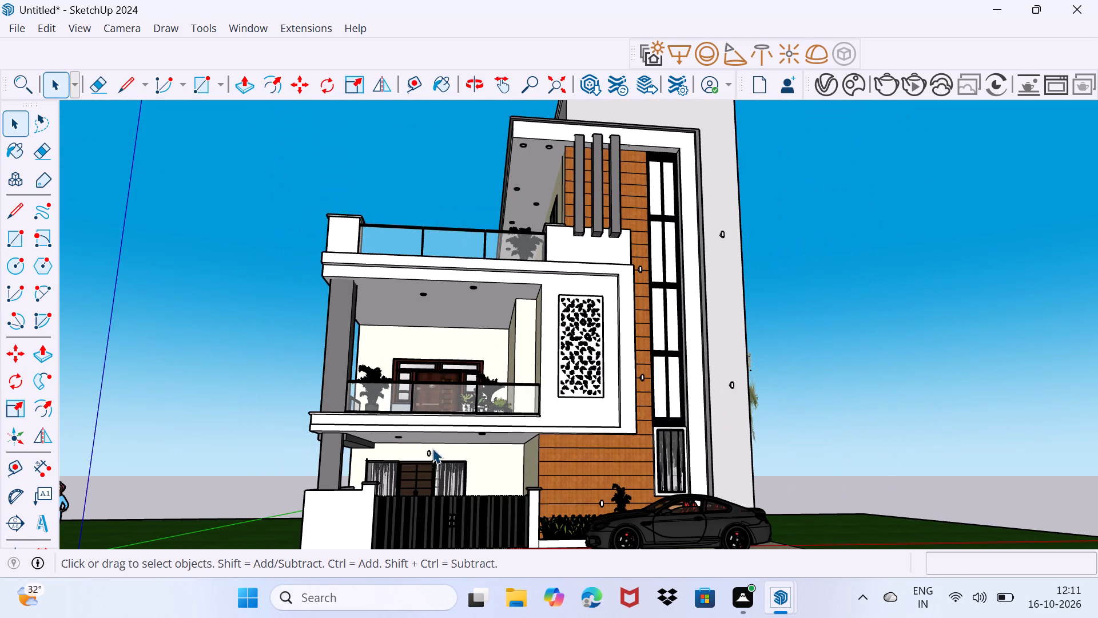
pyautogui.moveTo(522, 429); pyautogui.dragTo(534, 468, button='middle')
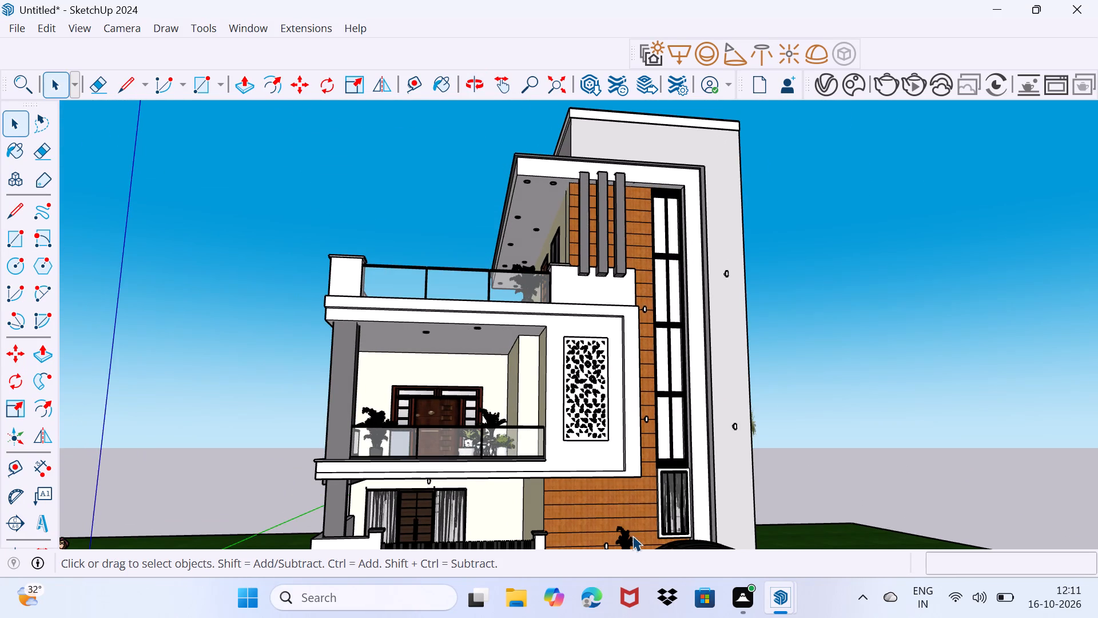
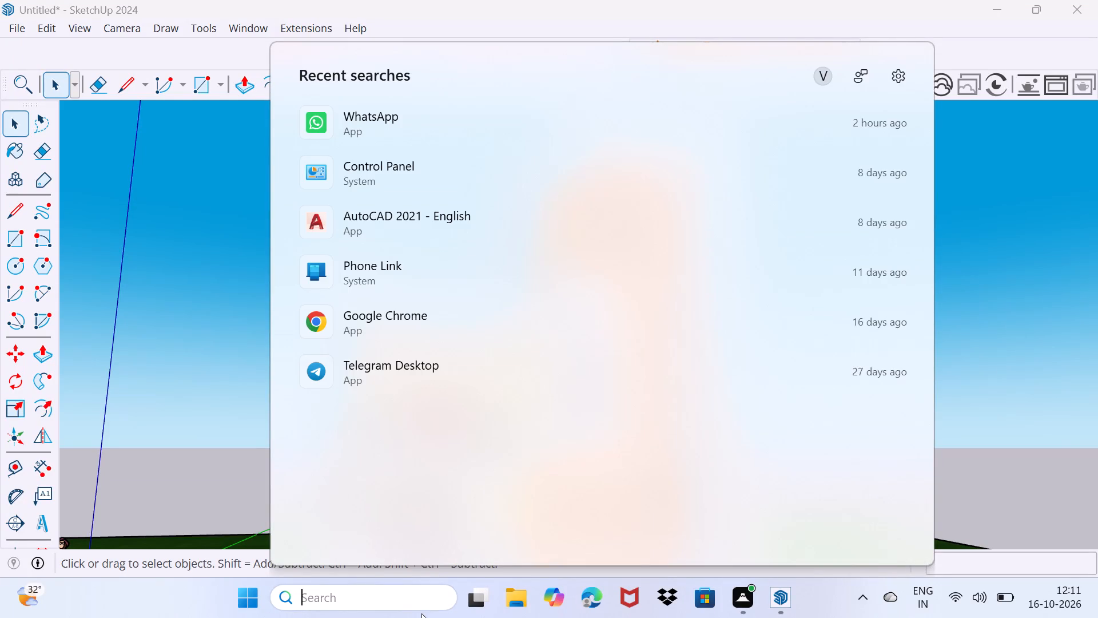
# Switch to Google Chrome, search for polyhaven and open the Poly Haven website.
pyautogui.click(572, 326)
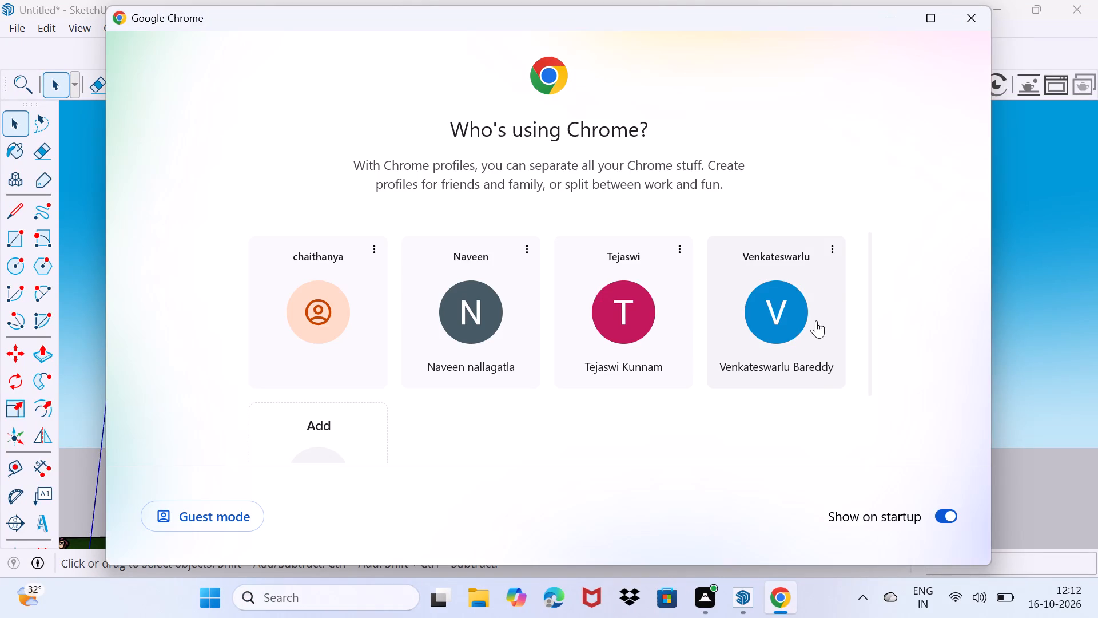
pyautogui.click(798, 327)
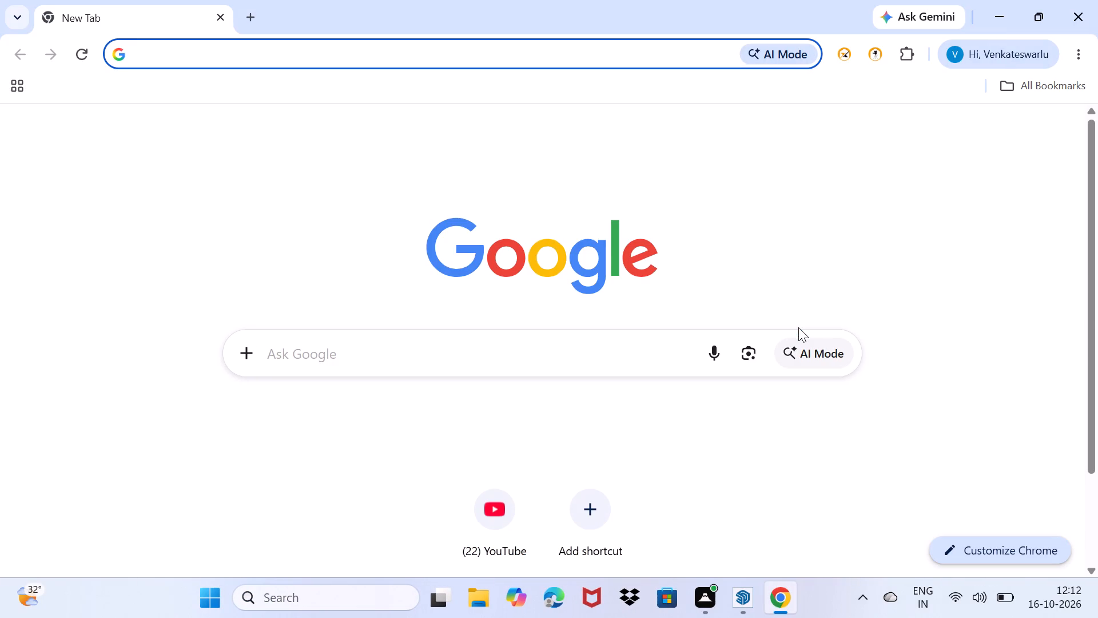
pyautogui.click(531, 366)
pyautogui.scroll(-2, 384, 454)
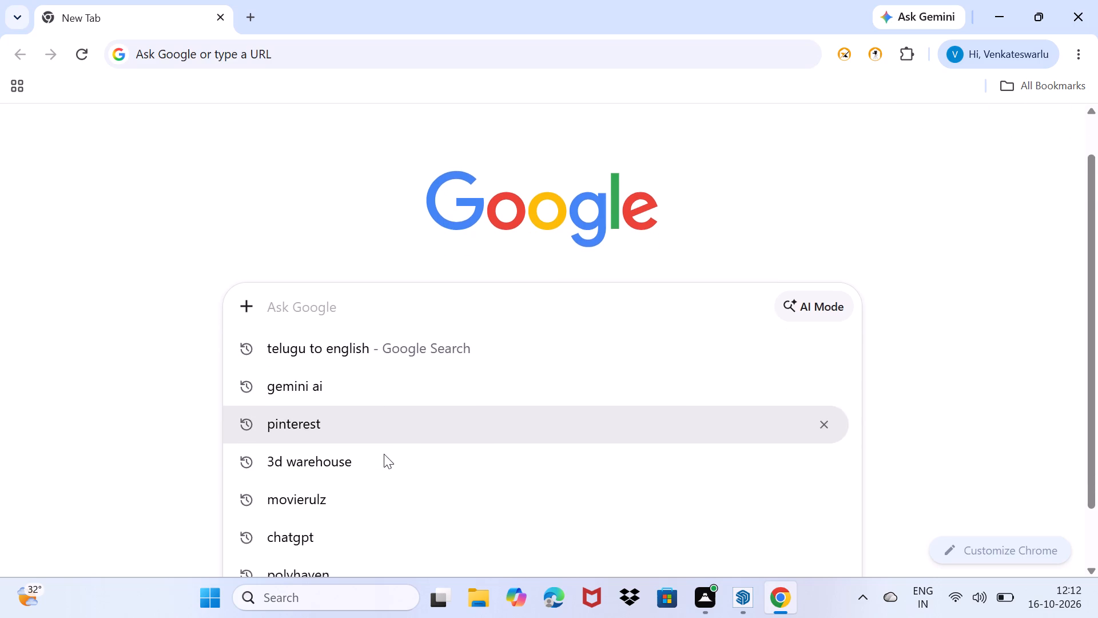
pyautogui.click(316, 511)
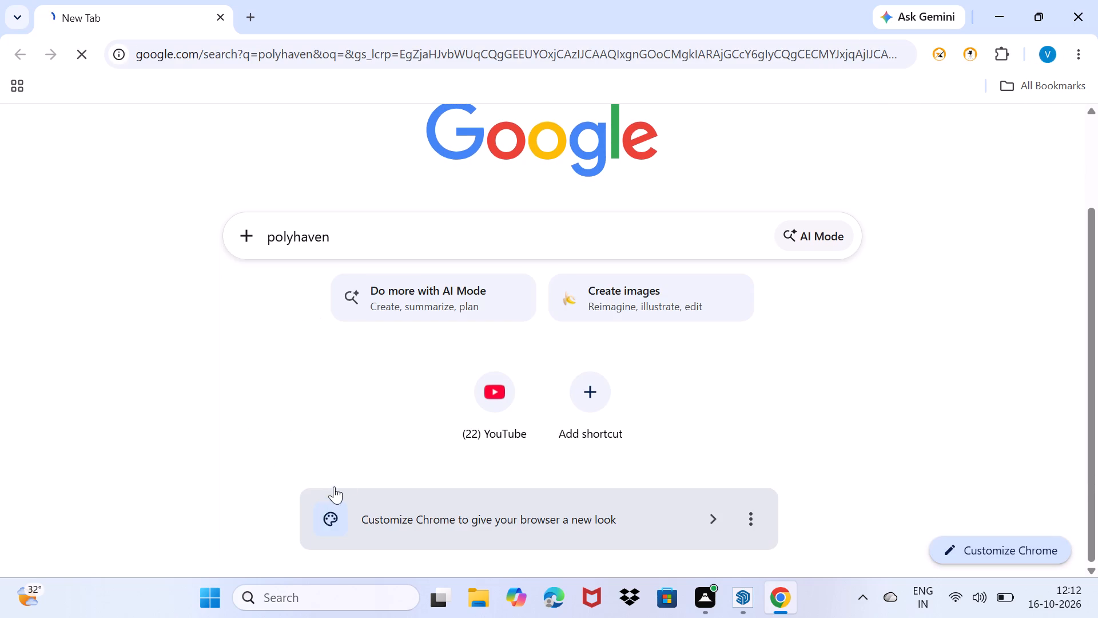
pyautogui.click(173, 299)
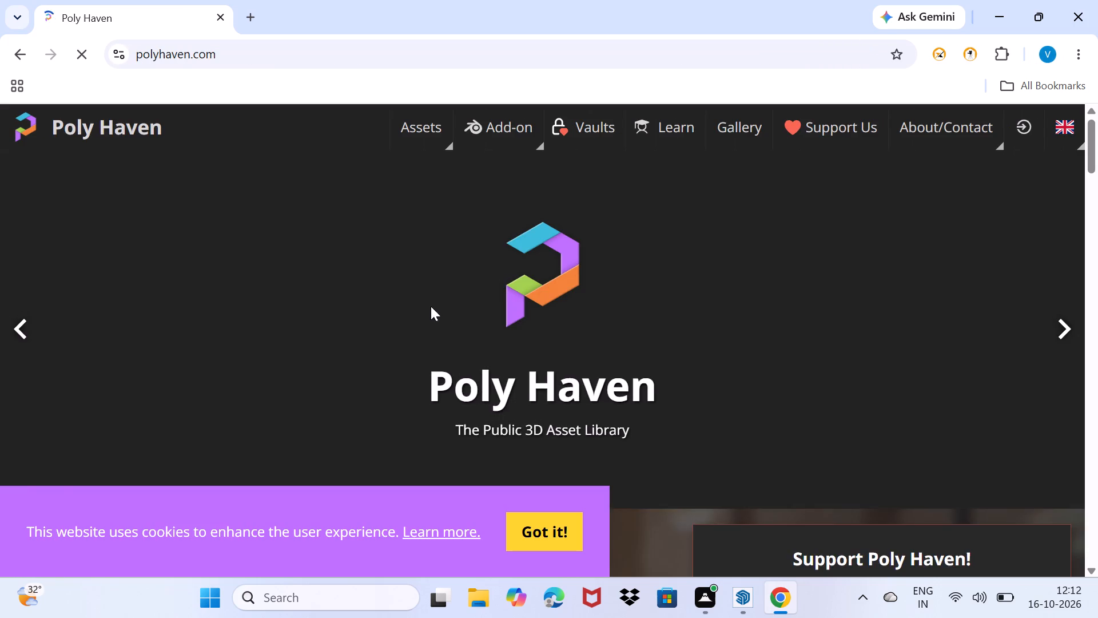
# Open Poly Haven's HDRIs collection and dismiss the McAfee firewall alert.
pyautogui.scroll(-4, 431, 307)
pyautogui.scroll(-4, 524, 355)
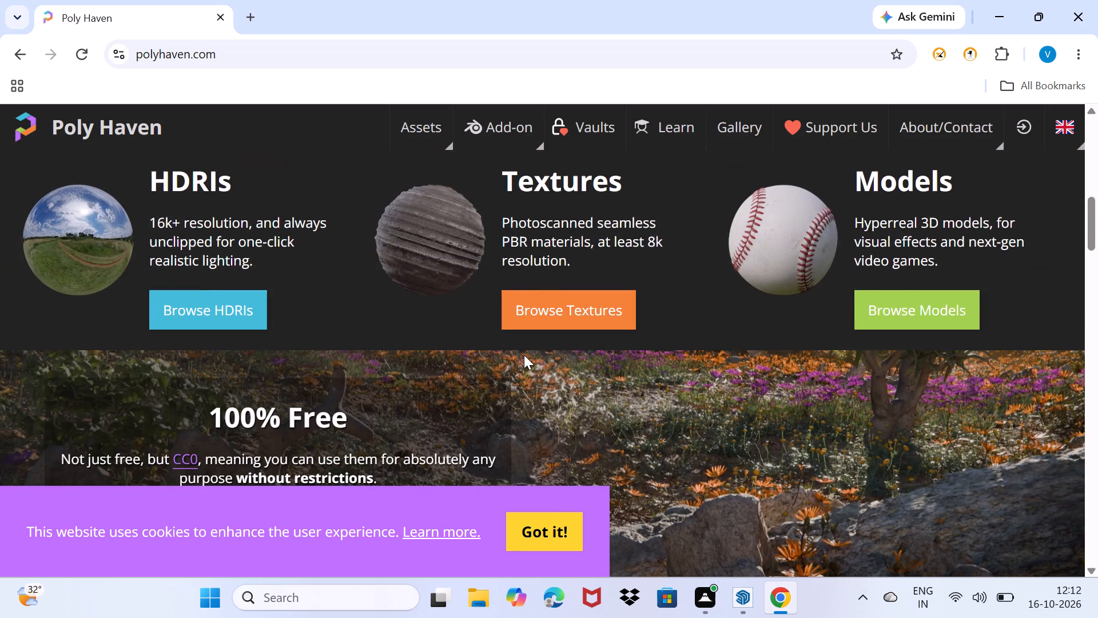
pyautogui.scroll(-4, 524, 355)
pyautogui.scroll(7, 524, 359)
pyautogui.scroll(-2, 506, 370)
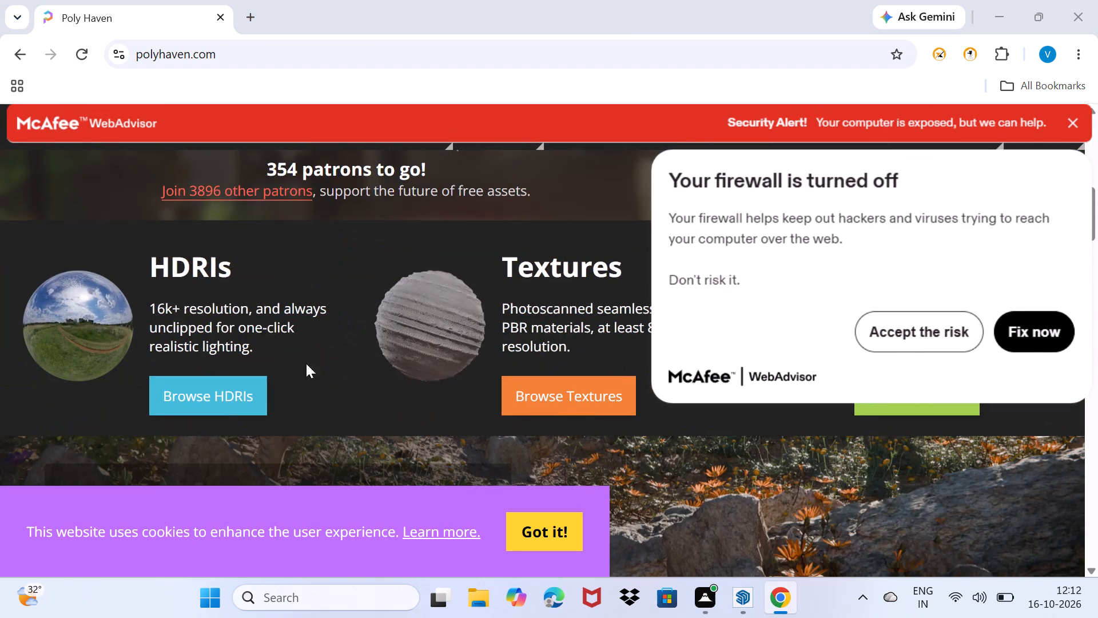
pyautogui.click(230, 406)
pyautogui.scroll(-2, 396, 376)
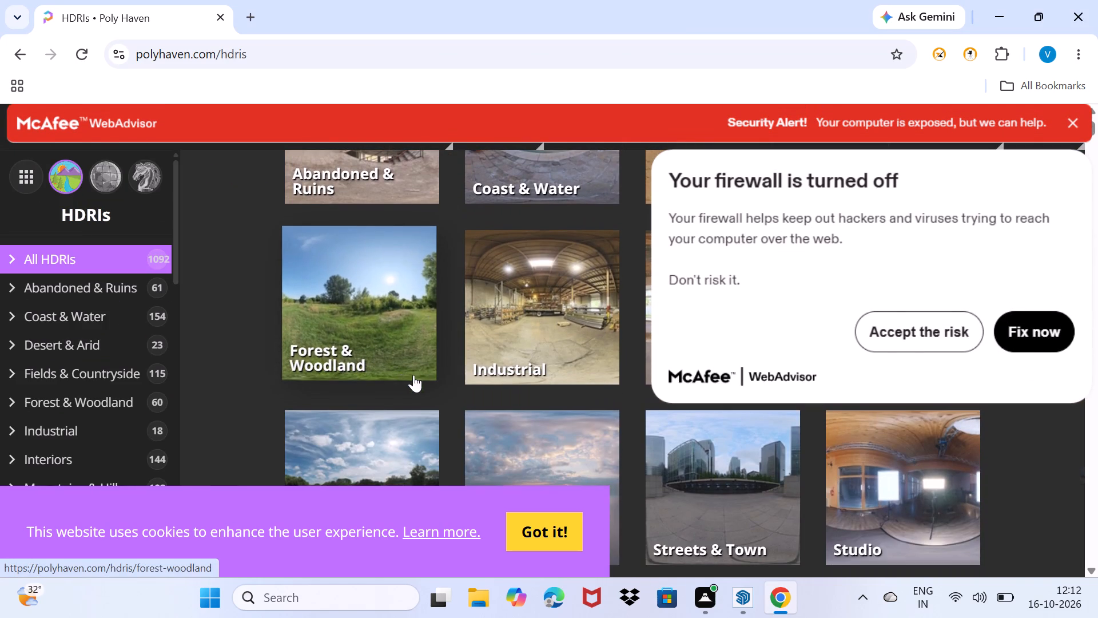
pyautogui.click(1073, 121)
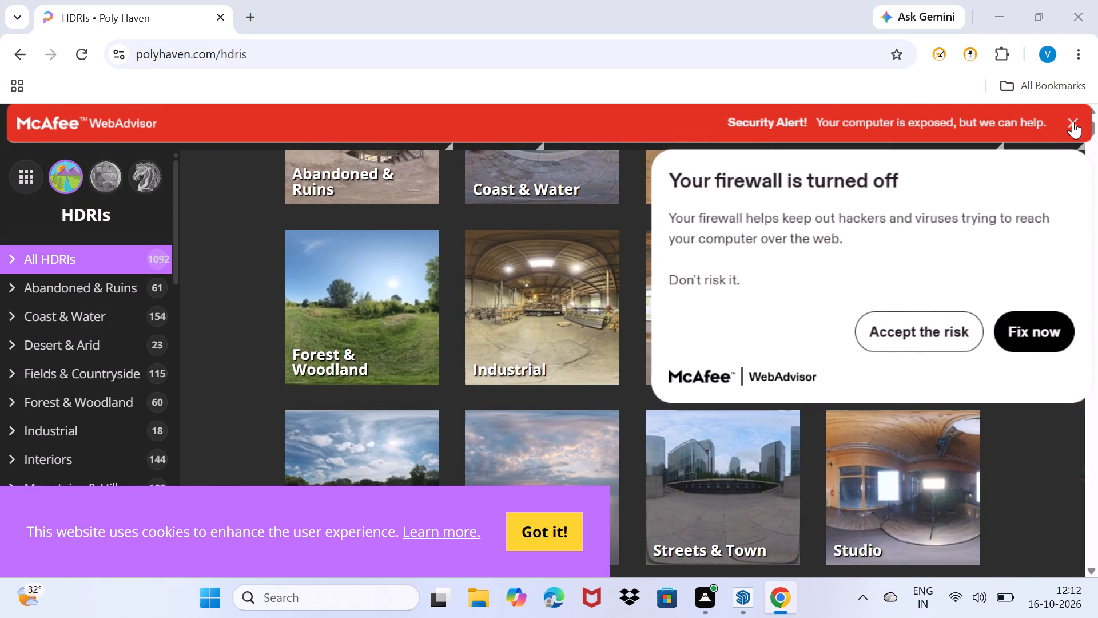
# Look through the HDRI thumbnails for an outdoor sky environment, accepting the cookie notice along the way.
pyautogui.scroll(-5, 682, 345)
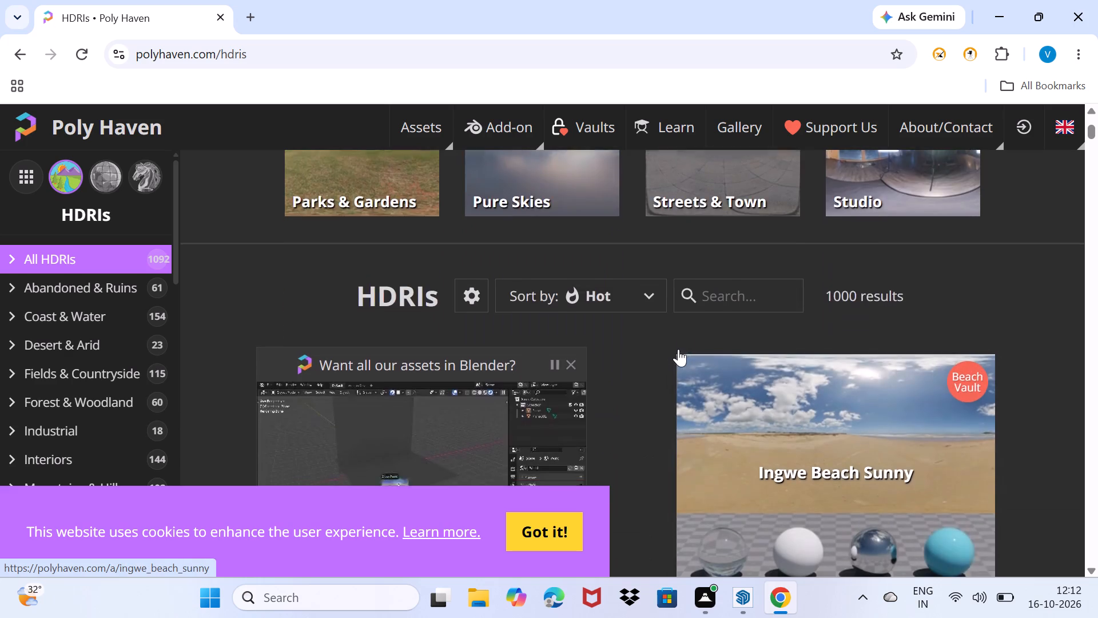
pyautogui.scroll(-9, 678, 349)
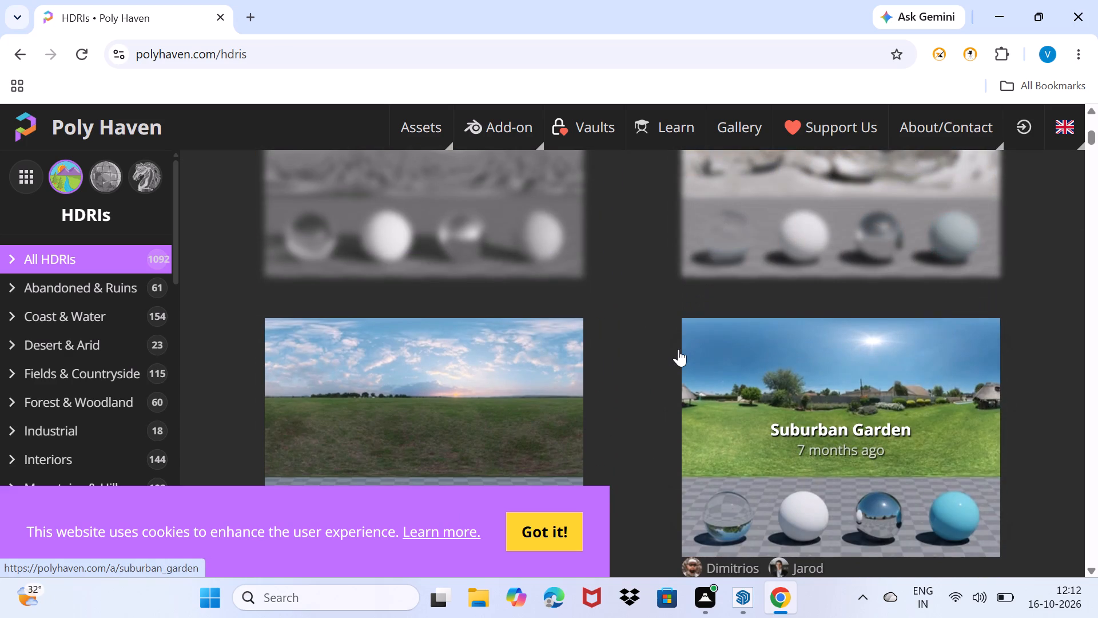
pyautogui.scroll(-2, 490, 337)
pyautogui.click(543, 528)
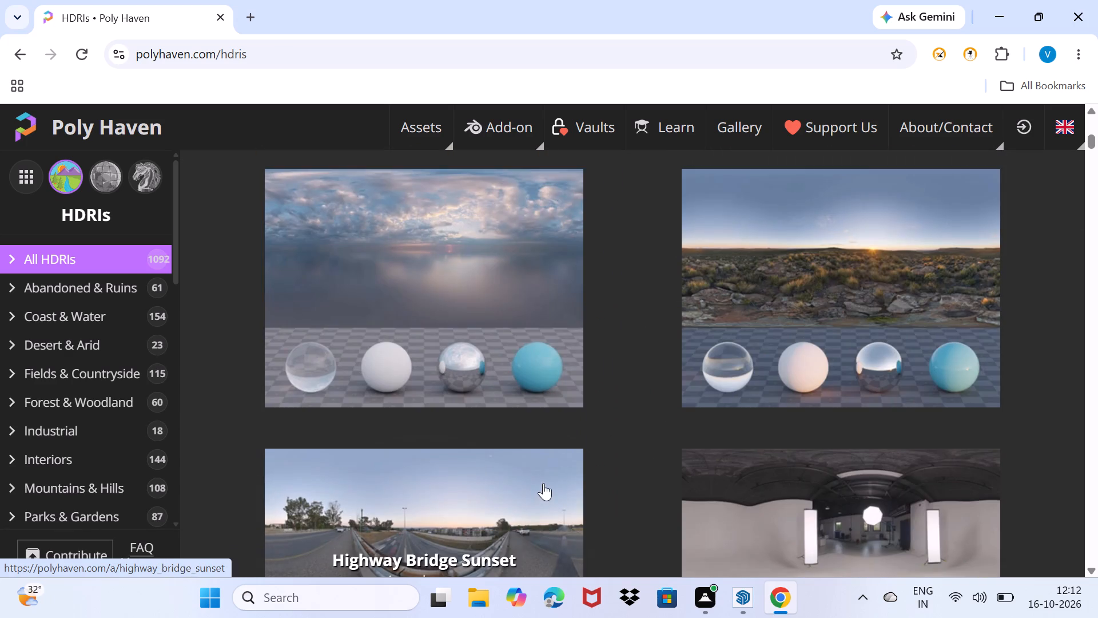
pyautogui.scroll(-9, 555, 466)
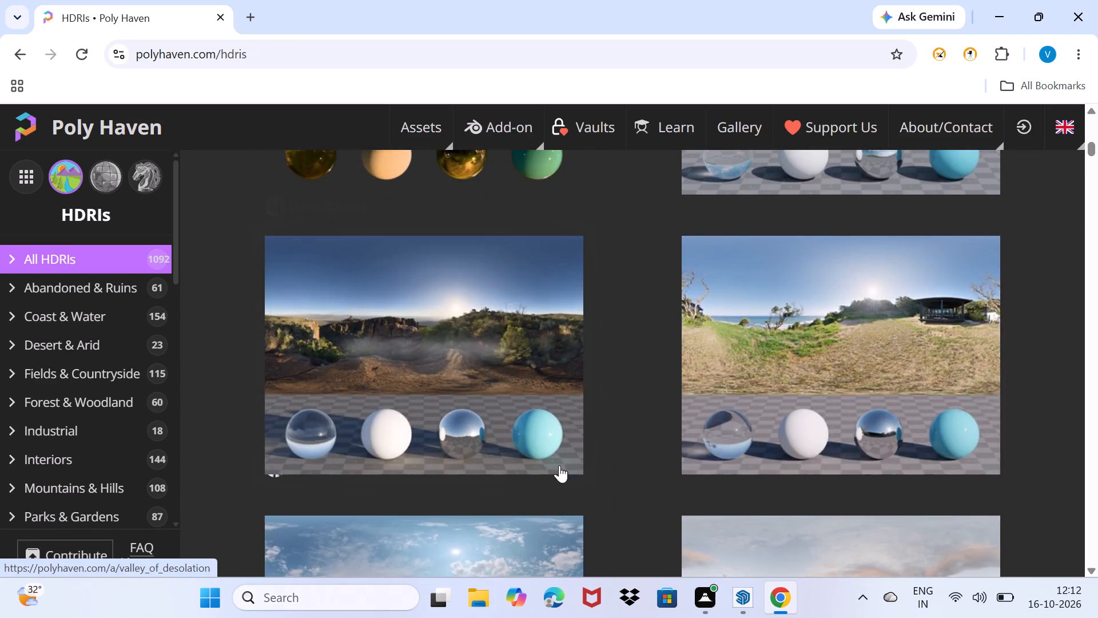
pyautogui.scroll(-15, 559, 465)
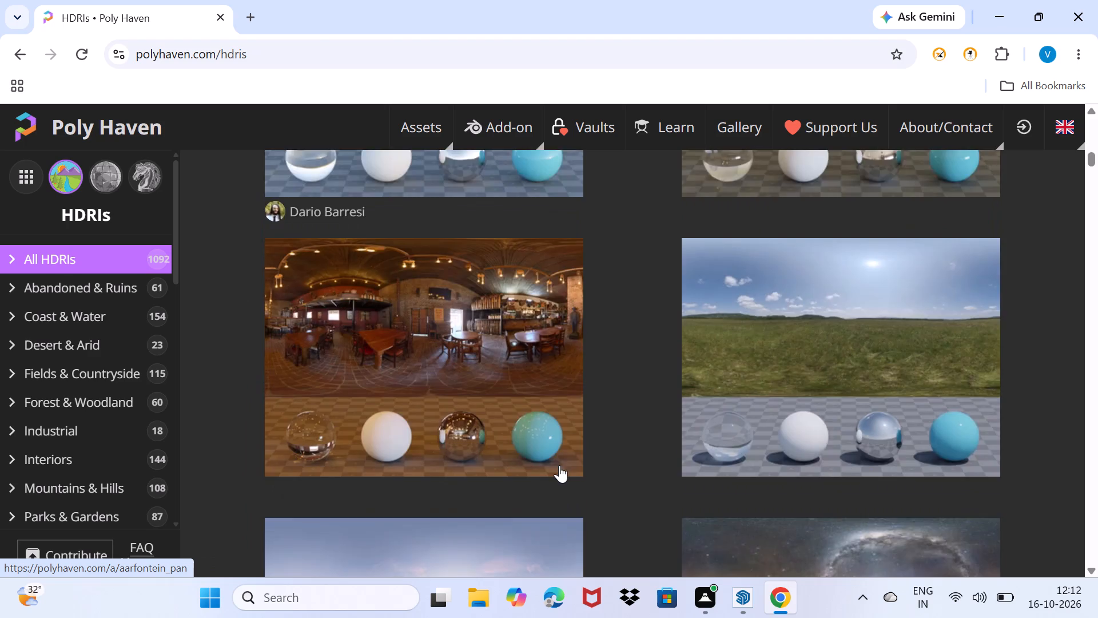
pyautogui.scroll(-10, 559, 465)
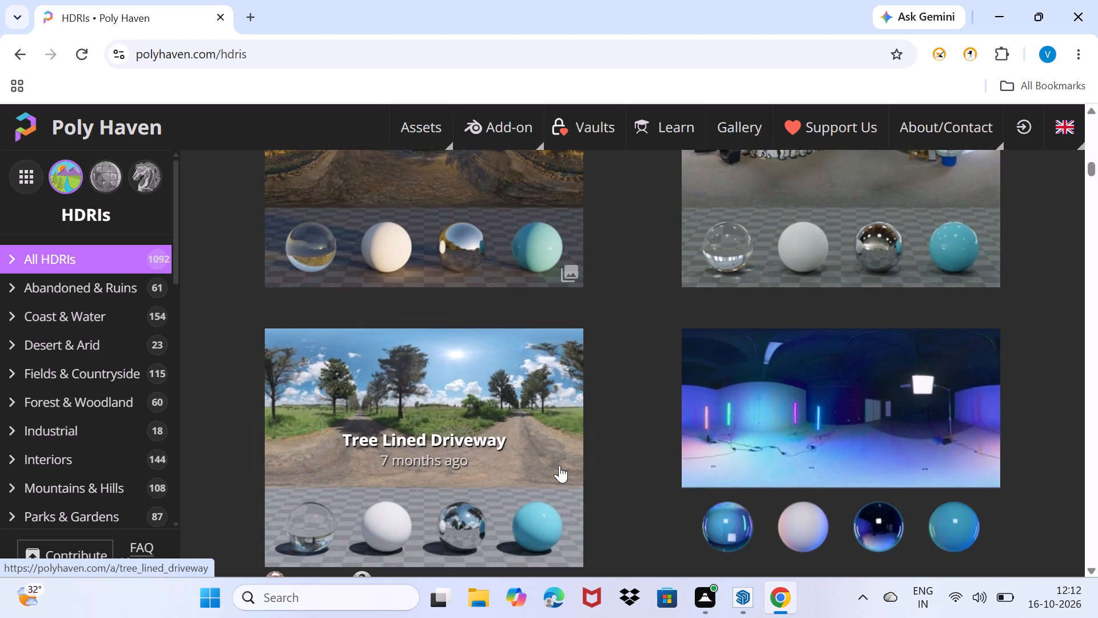
pyautogui.scroll(-8, 559, 465)
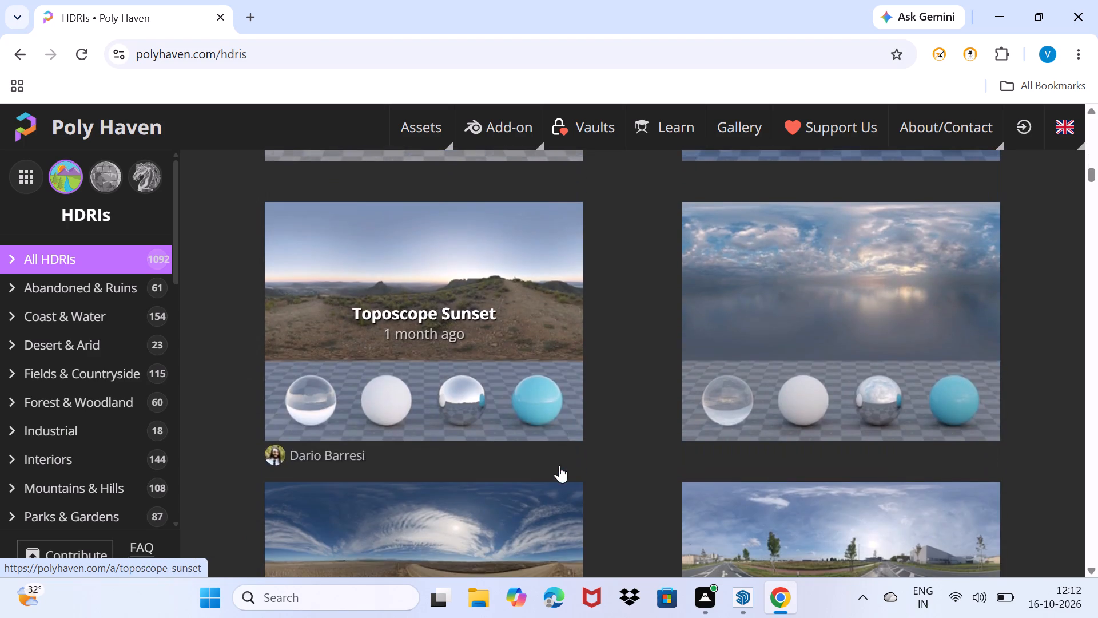
pyautogui.scroll(-10, 559, 465)
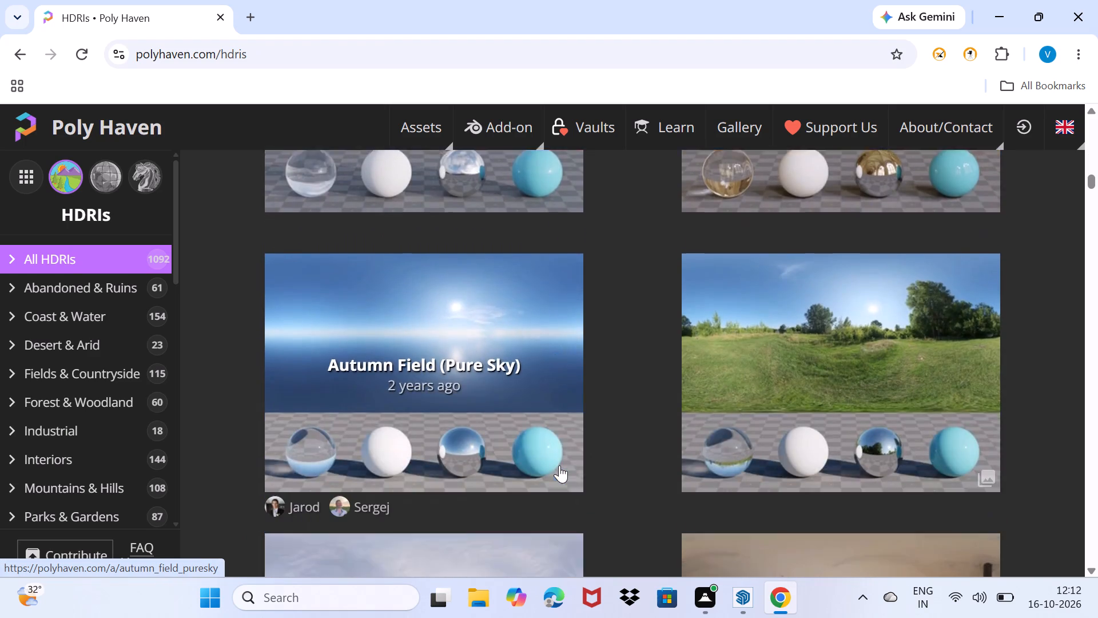
pyautogui.scroll(-9, 559, 465)
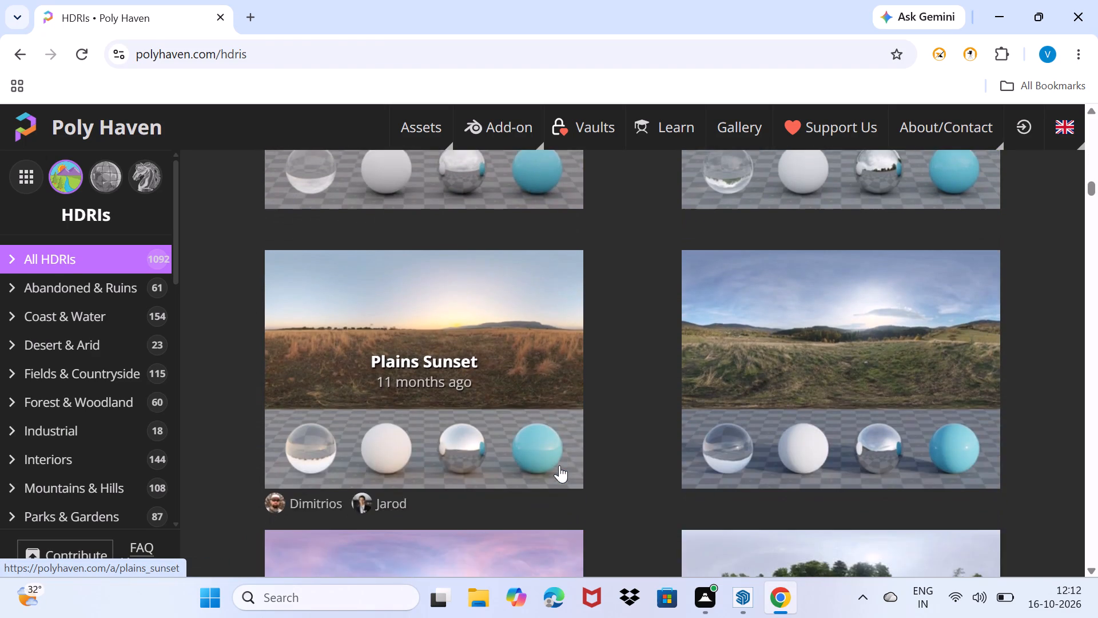
pyautogui.scroll(4, 559, 465)
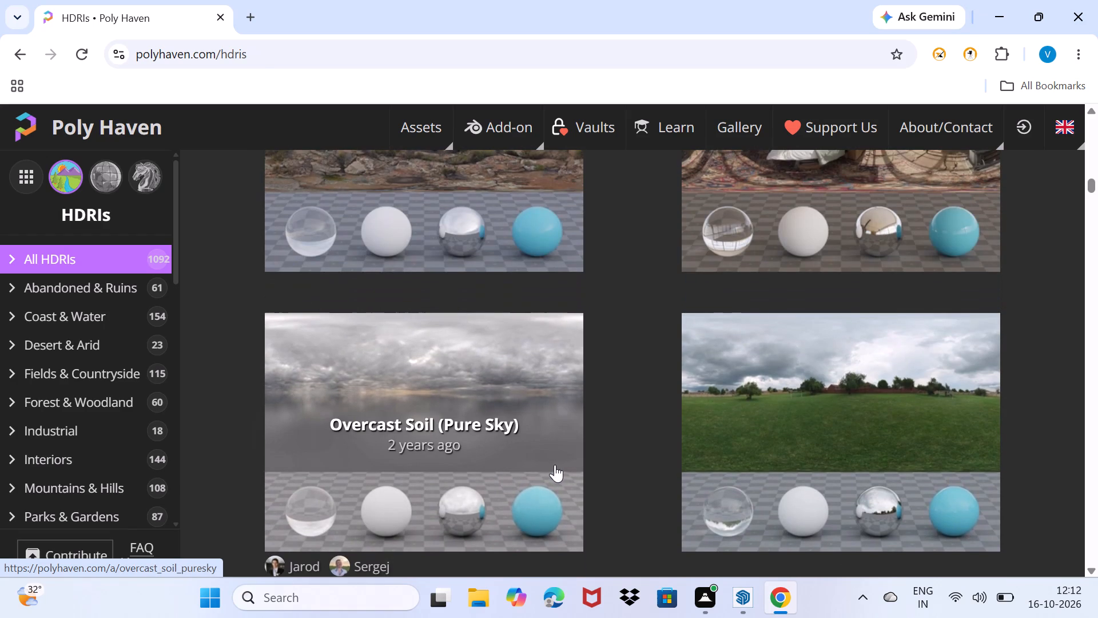
# Download the Suburban Soccer Park HDRI at 4K in EXR format and dismiss the YouTube notification.
pyautogui.moveTo(856, 437); pyautogui.dragTo(861, 437)
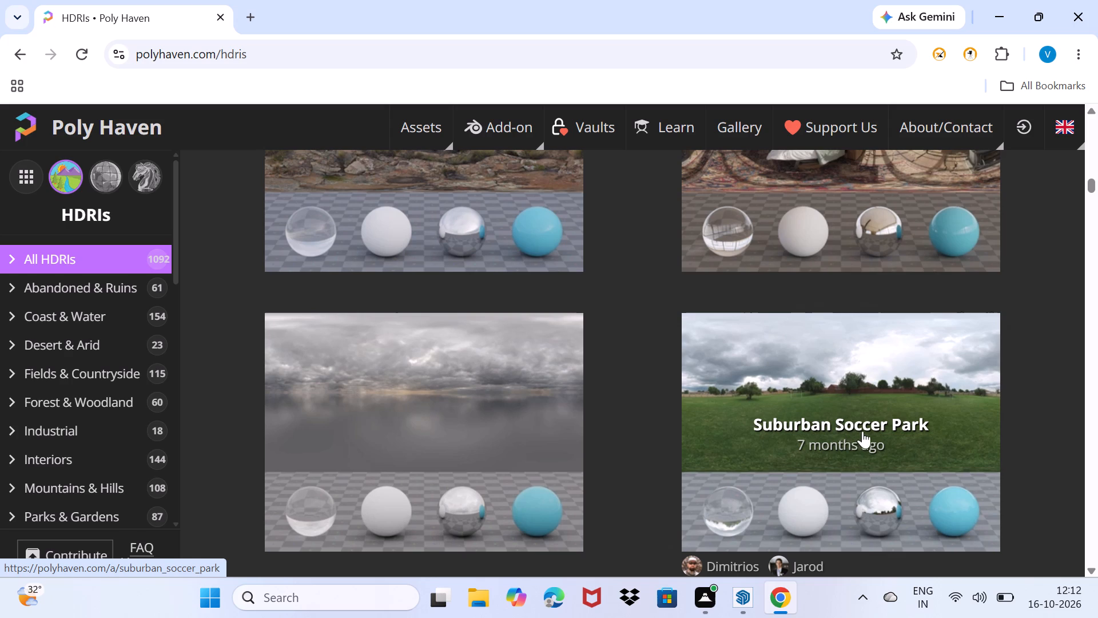
pyautogui.scroll(-2, 868, 439)
pyautogui.click(835, 291)
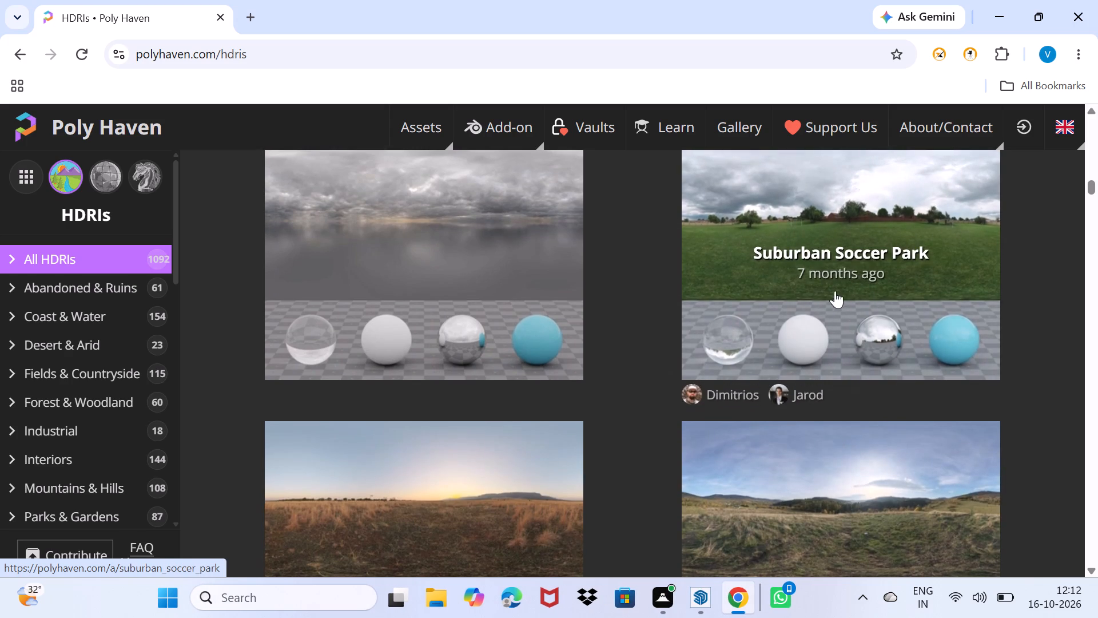
pyautogui.click(970, 172)
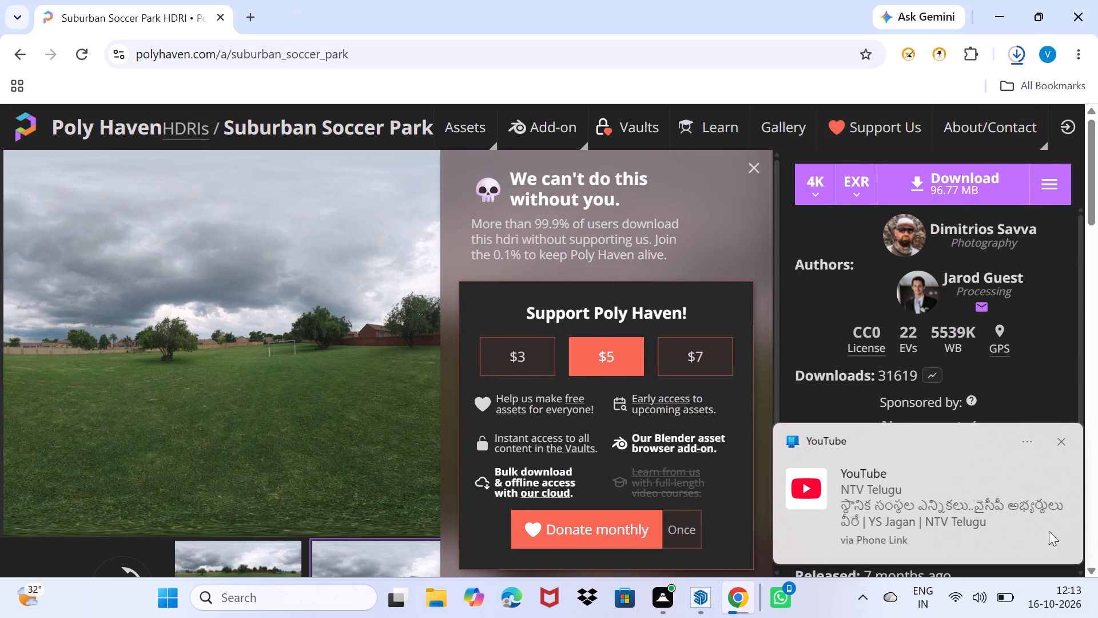
pyautogui.click(1060, 449)
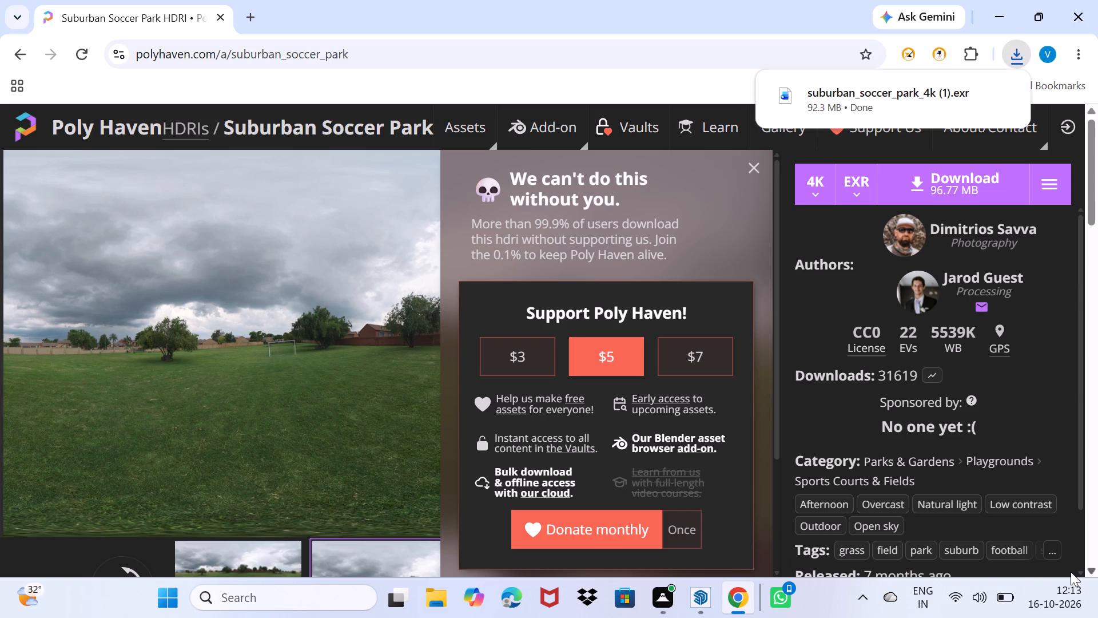
# Switch to the SketchUp house model and place a V-Ray dome light on the grass at the foot of the side compound wall.
pyautogui.click(705, 593)
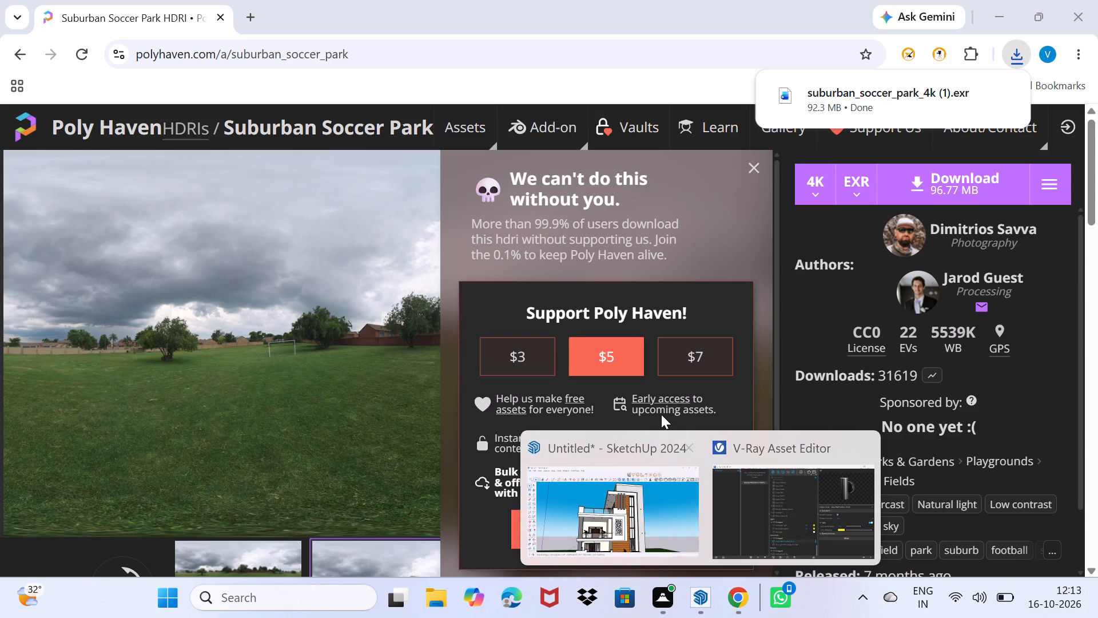
pyautogui.click(644, 478)
pyautogui.moveTo(620, 212); pyautogui.dragTo(599, 258, button='middle')
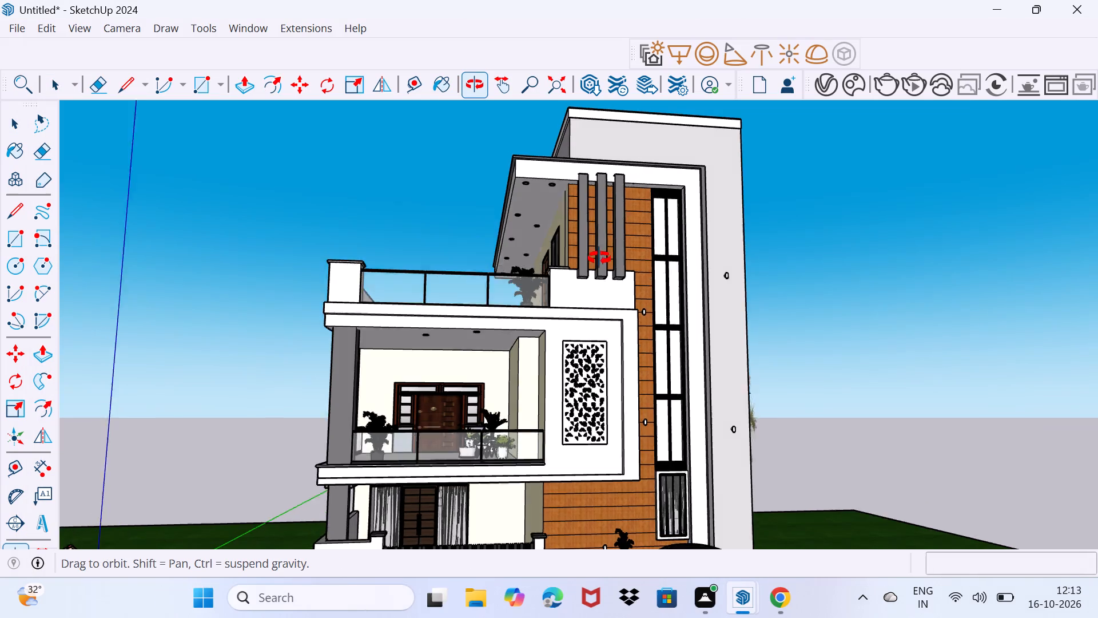
pyautogui.moveTo(599, 258); pyautogui.dragTo(635, 176, button='middle')
pyautogui.moveTo(579, 402); pyautogui.dragTo(635, 295, button='middle')
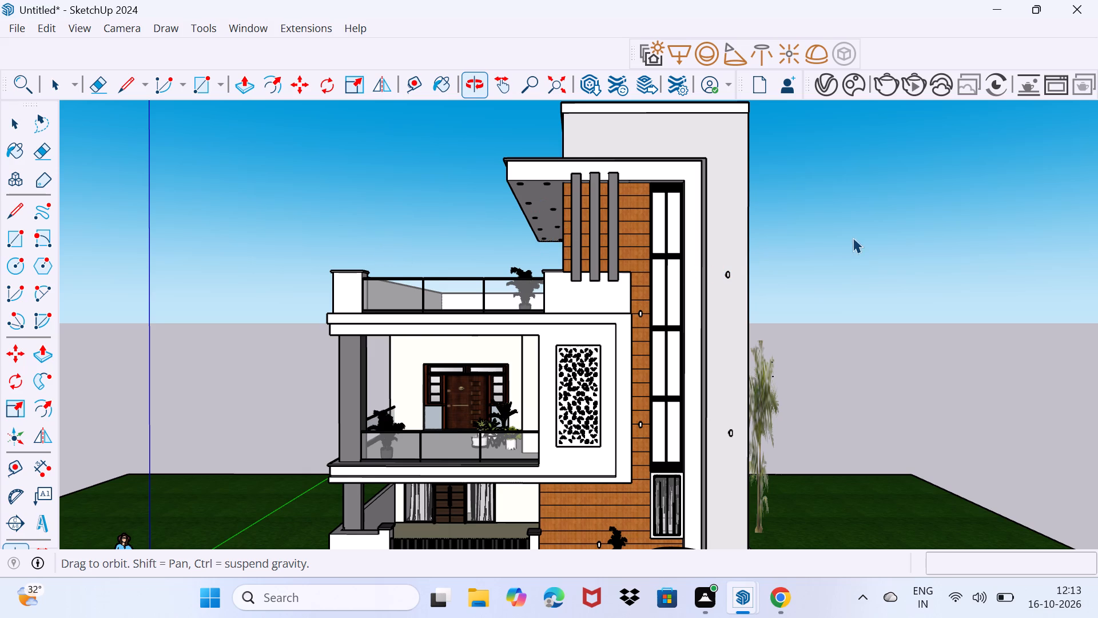
pyautogui.moveTo(756, 319); pyautogui.dragTo(928, 188, button='middle')
pyautogui.moveTo(415, 366); pyautogui.dragTo(486, 411, button='middle')
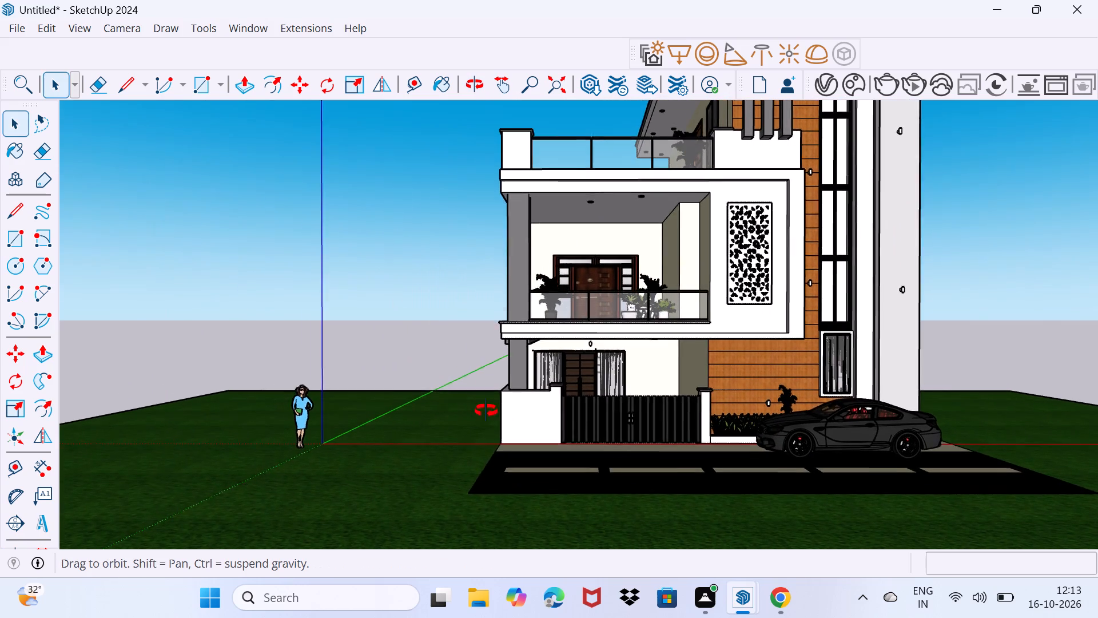
pyautogui.moveTo(486, 411); pyautogui.dragTo(544, 439, button='middle')
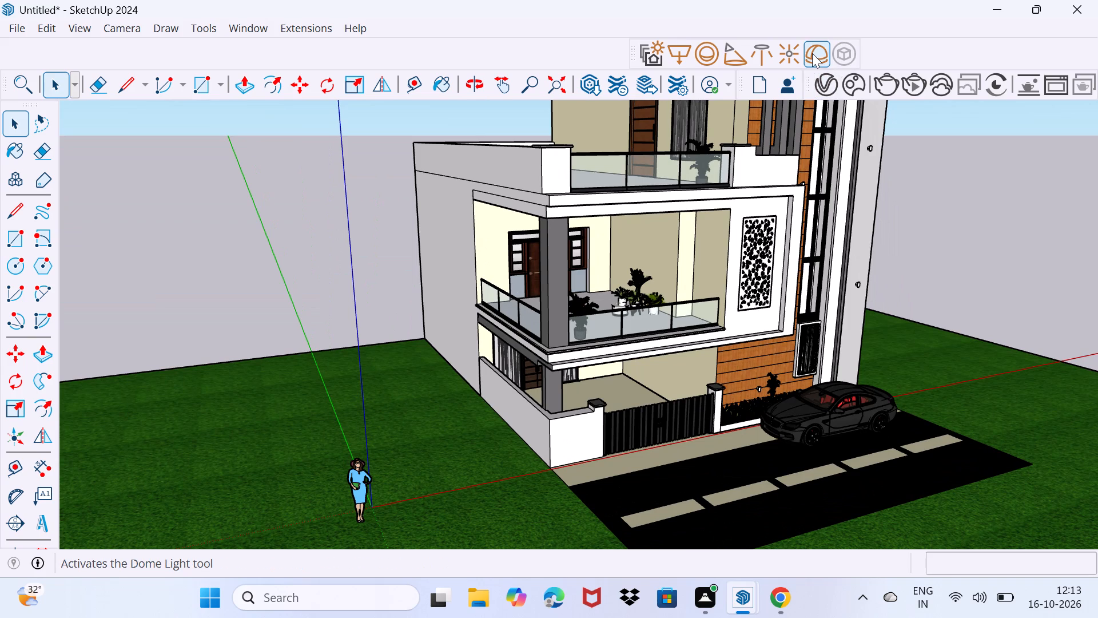
pyautogui.click(812, 53)
pyautogui.scroll(5, 490, 478)
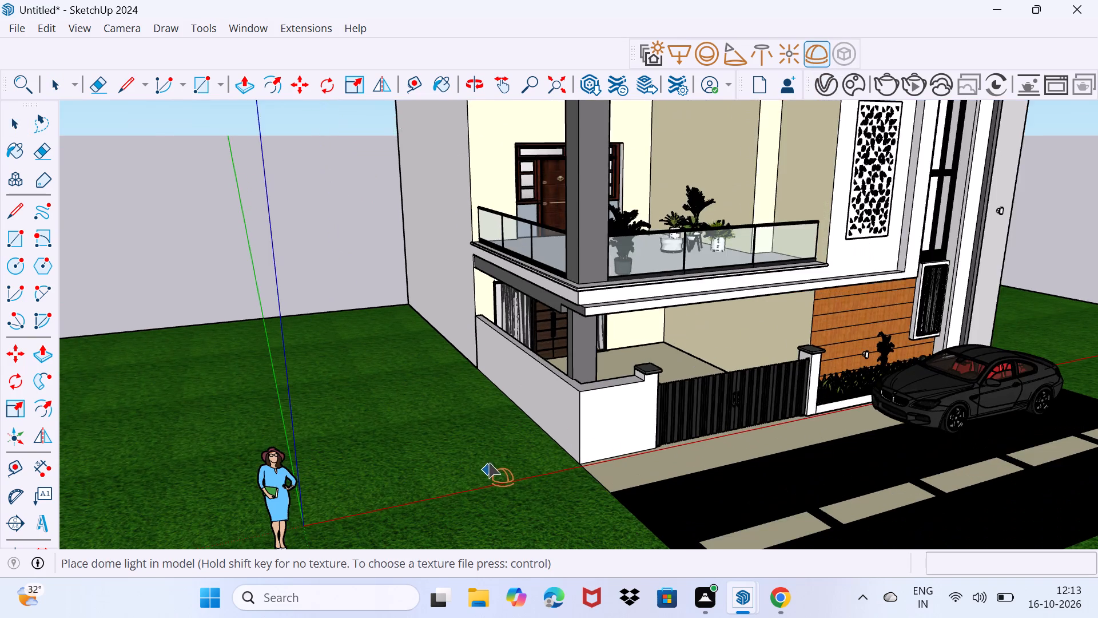
pyautogui.scroll(6, 488, 461)
pyautogui.click(522, 383)
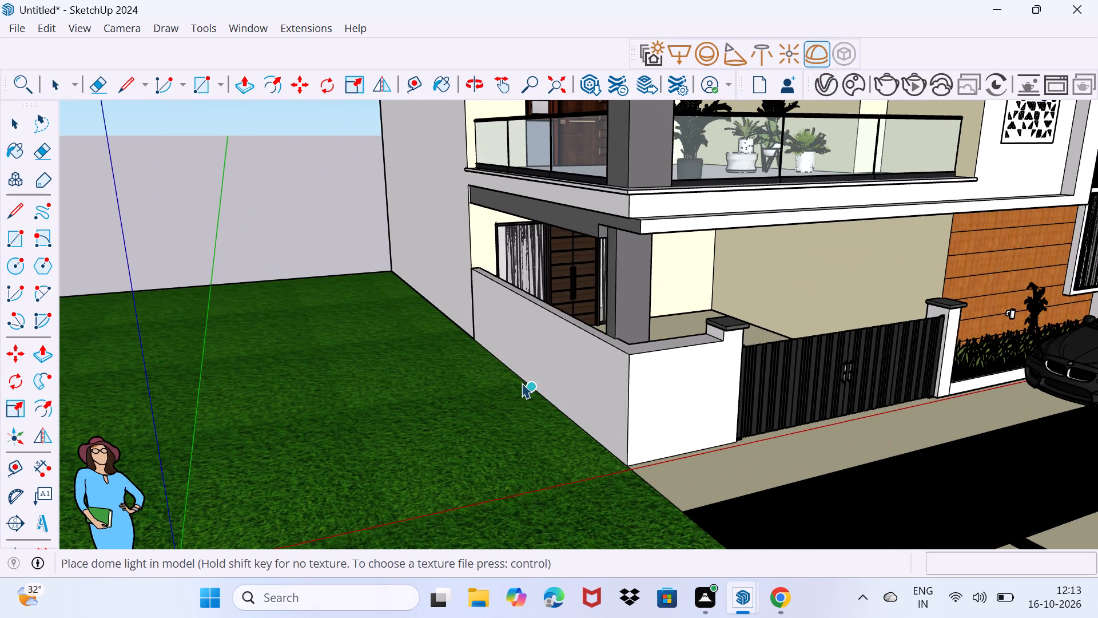
pyautogui.scroll(8, 523, 398)
pyautogui.click(521, 393)
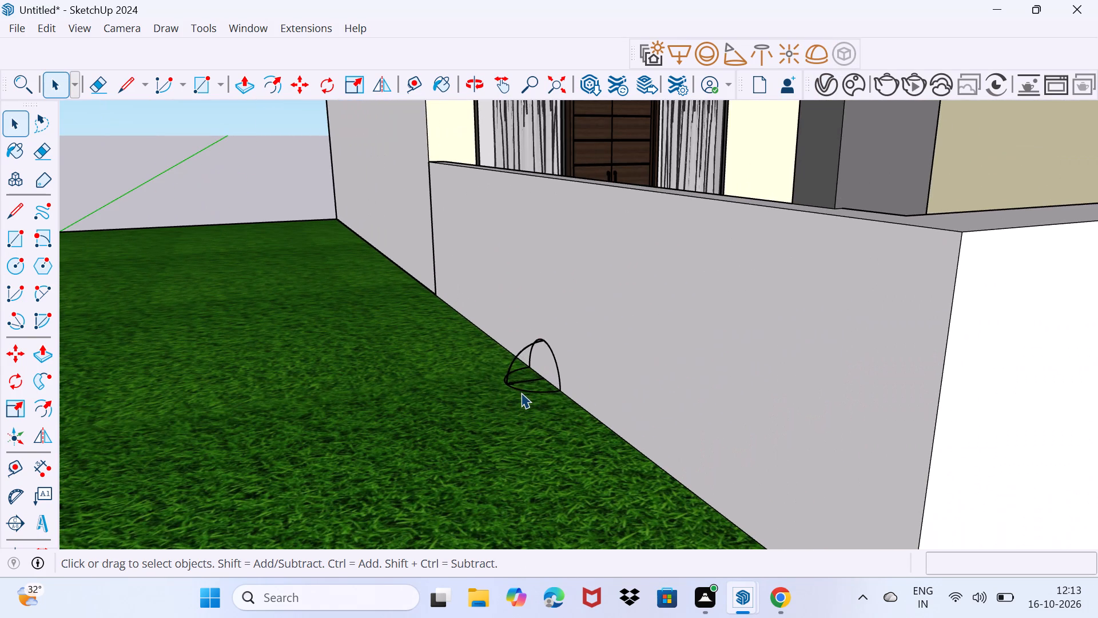
# Load the downloaded suburban_soccer_park_4k (1) image as the dome light's HDR texture in the V-Ray Asset Editor.
pyautogui.scroll(-4, 559, 348)
pyautogui.click(825, 76)
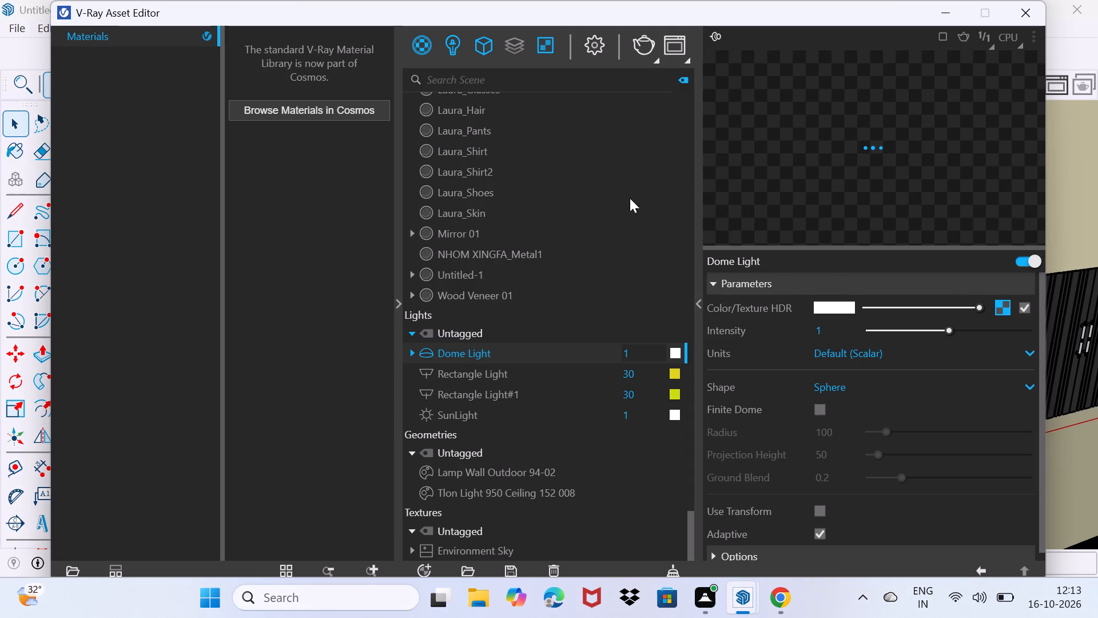
pyautogui.click(1005, 311)
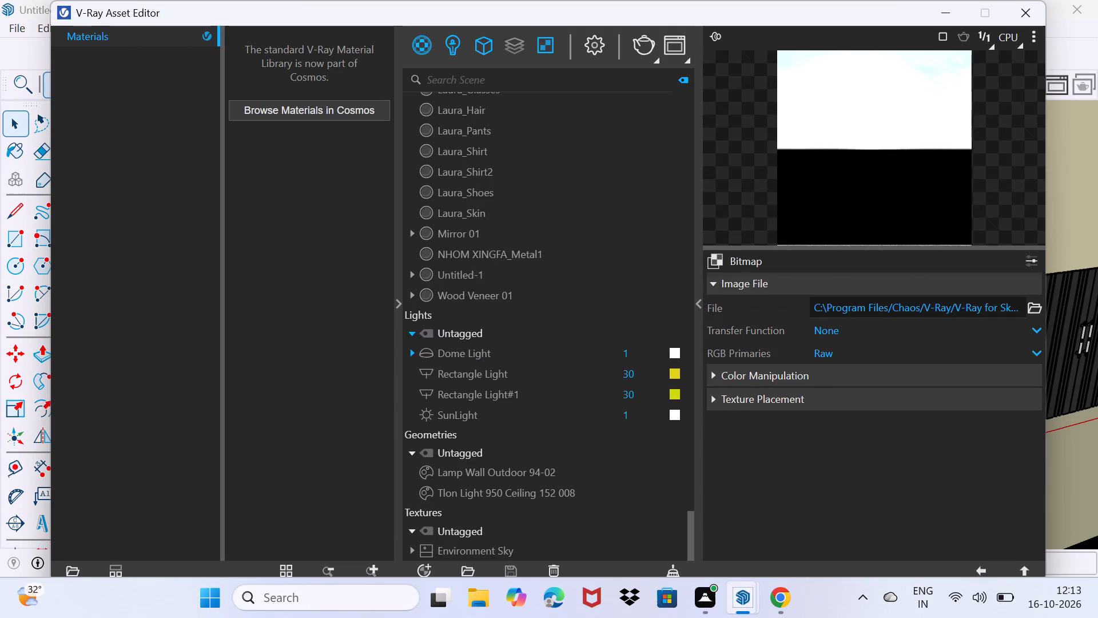
pyautogui.click(1031, 311)
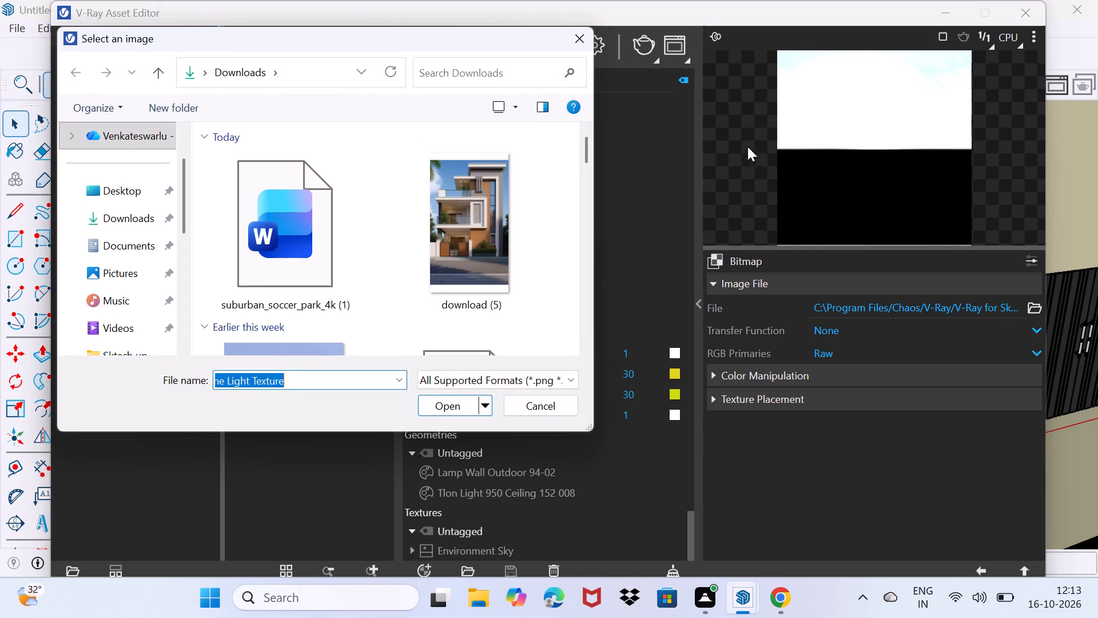
pyautogui.click(281, 208)
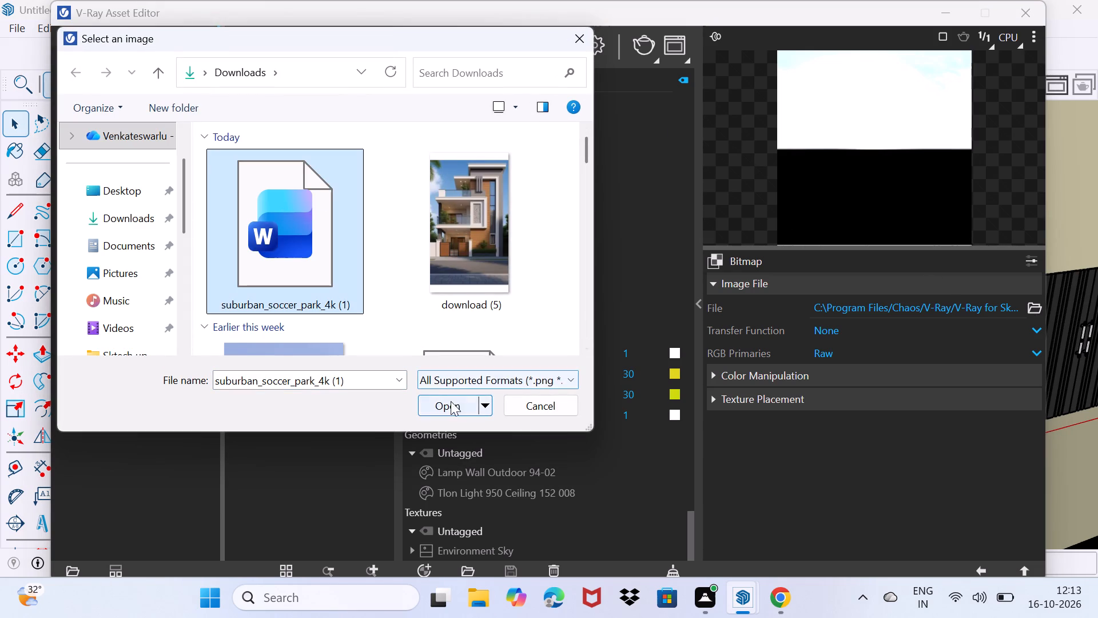
pyautogui.click(451, 401)
# Look through the render settings, the wall lamp and ceiling light geometries, and the materials list in the Asset Editor.
pyautogui.click(591, 47)
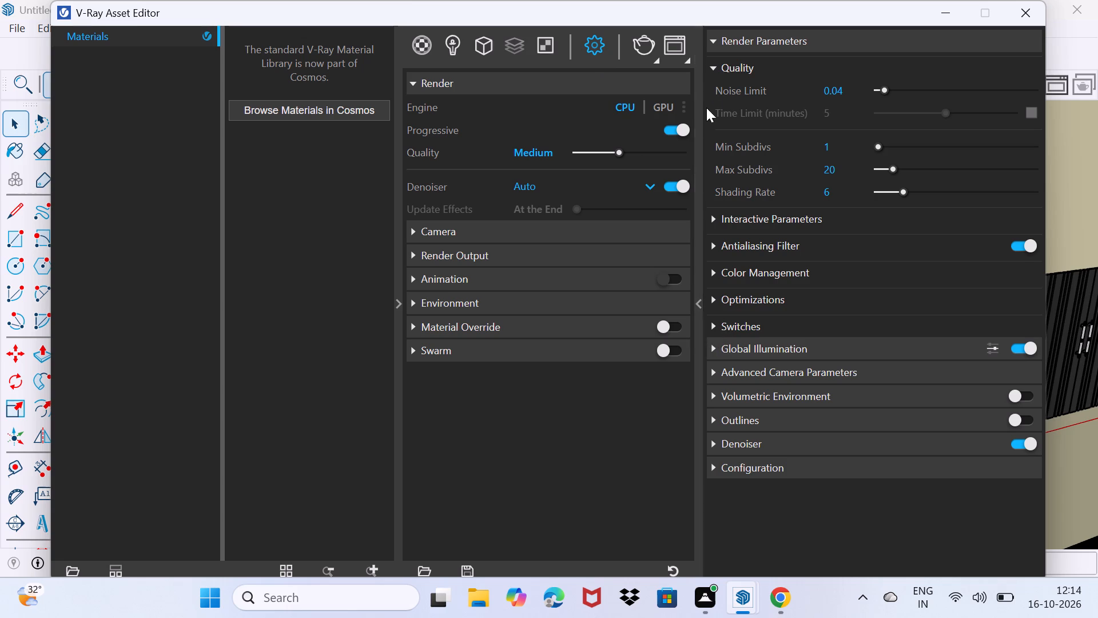
pyautogui.click(482, 46)
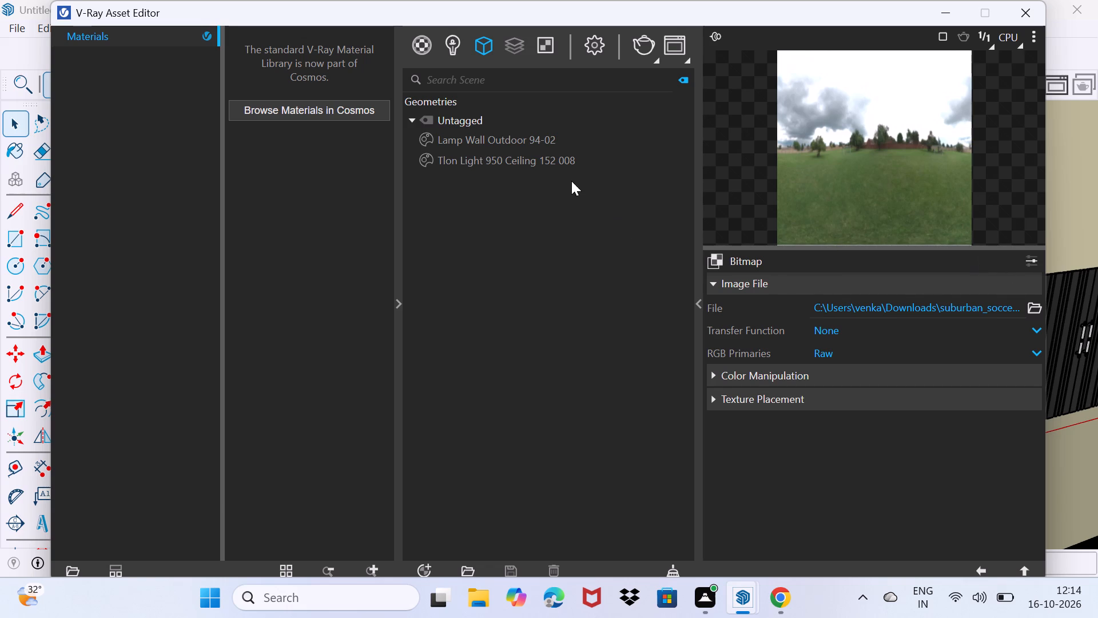
pyautogui.click(522, 137)
pyautogui.click(510, 159)
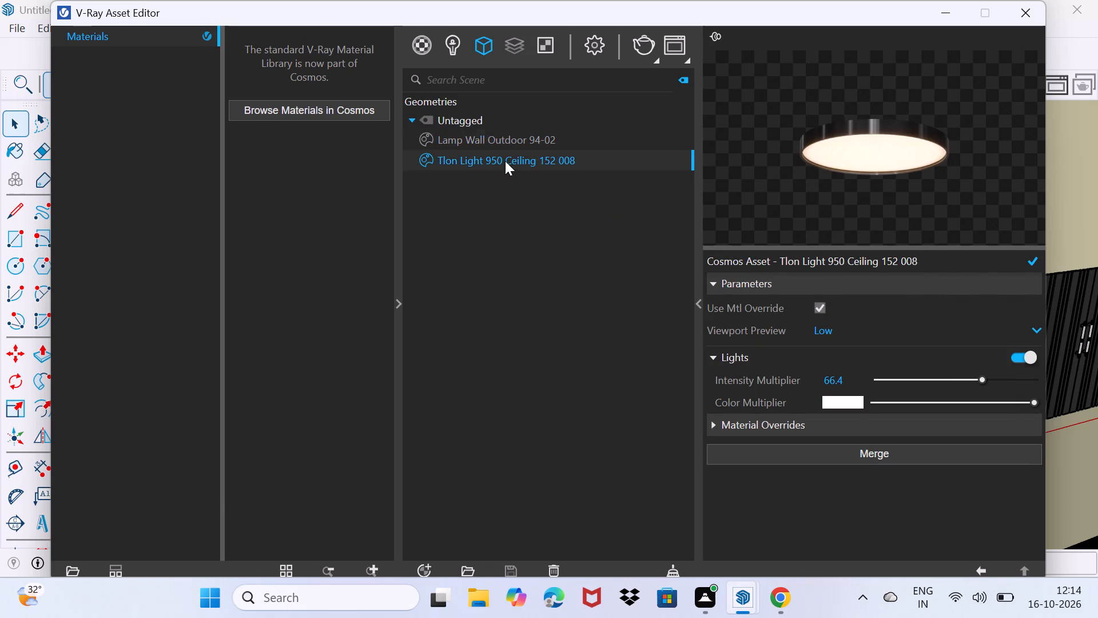
pyautogui.click(490, 134)
pyautogui.click(480, 120)
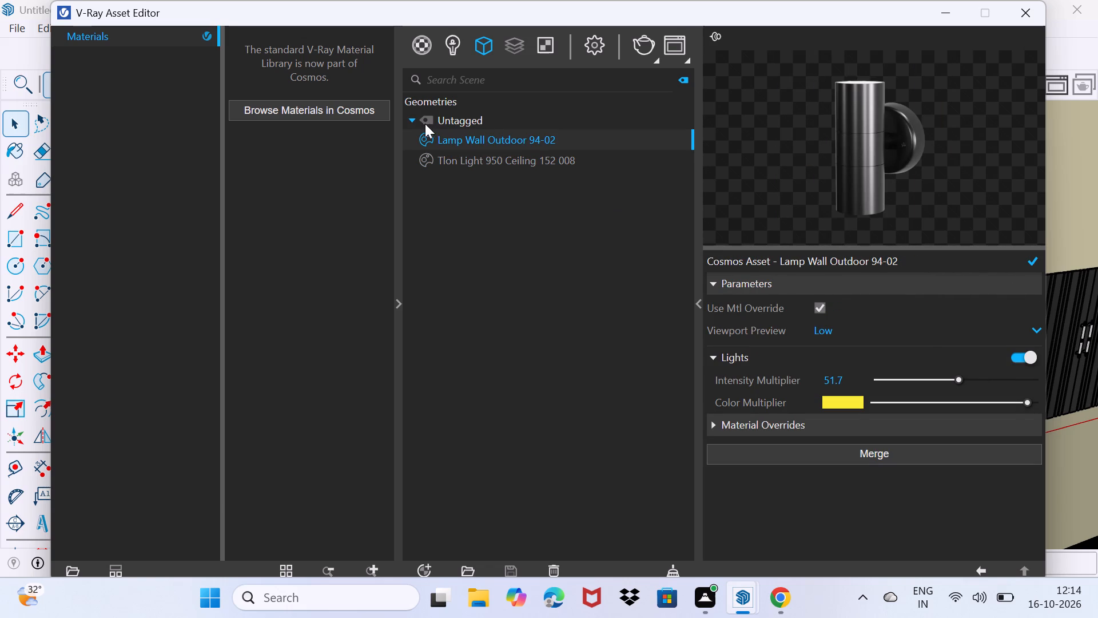
pyautogui.moveTo(435, 121); pyautogui.dragTo(472, 118)
pyautogui.click(942, 9)
pyautogui.click(540, 363)
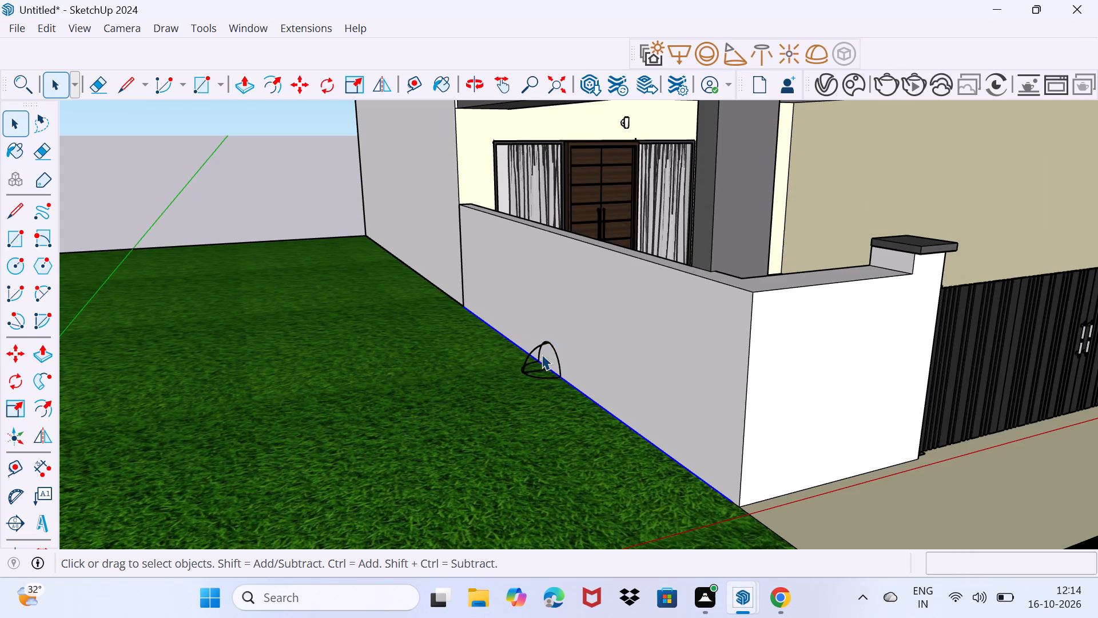
pyautogui.click(834, 86)
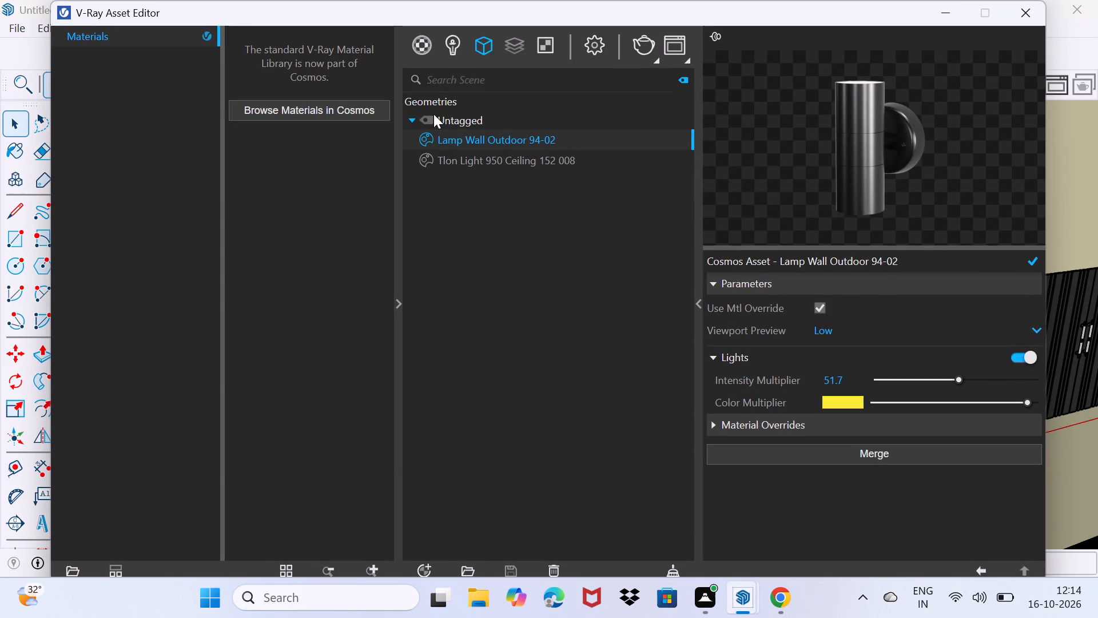
pyautogui.click(423, 47)
pyautogui.scroll(-4, 462, 212)
pyautogui.scroll(-4, 483, 312)
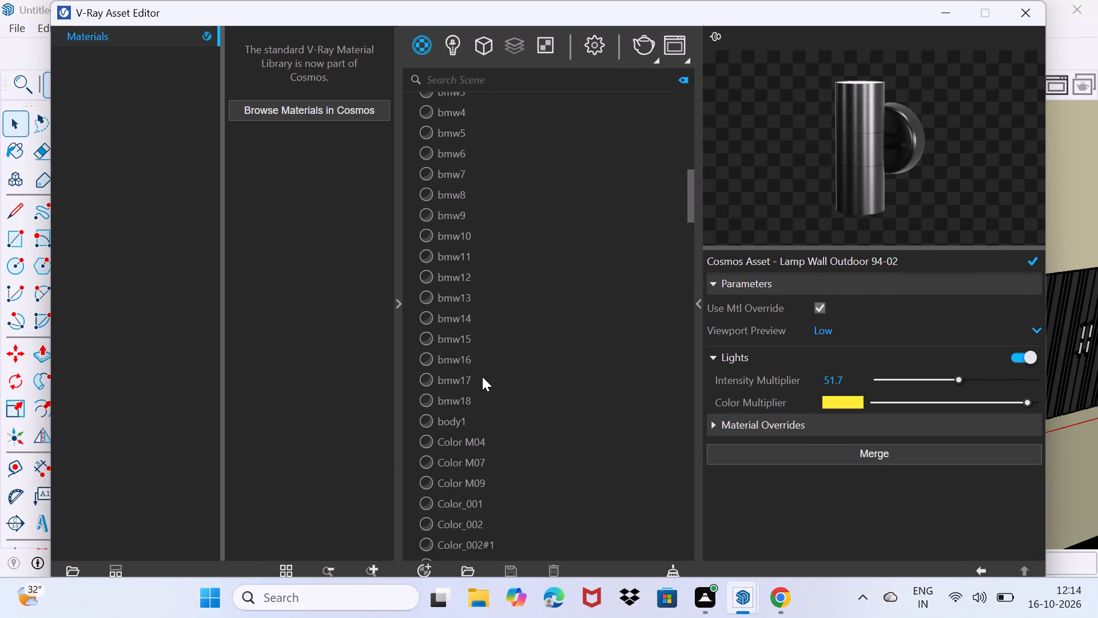
pyautogui.scroll(-10, 482, 377)
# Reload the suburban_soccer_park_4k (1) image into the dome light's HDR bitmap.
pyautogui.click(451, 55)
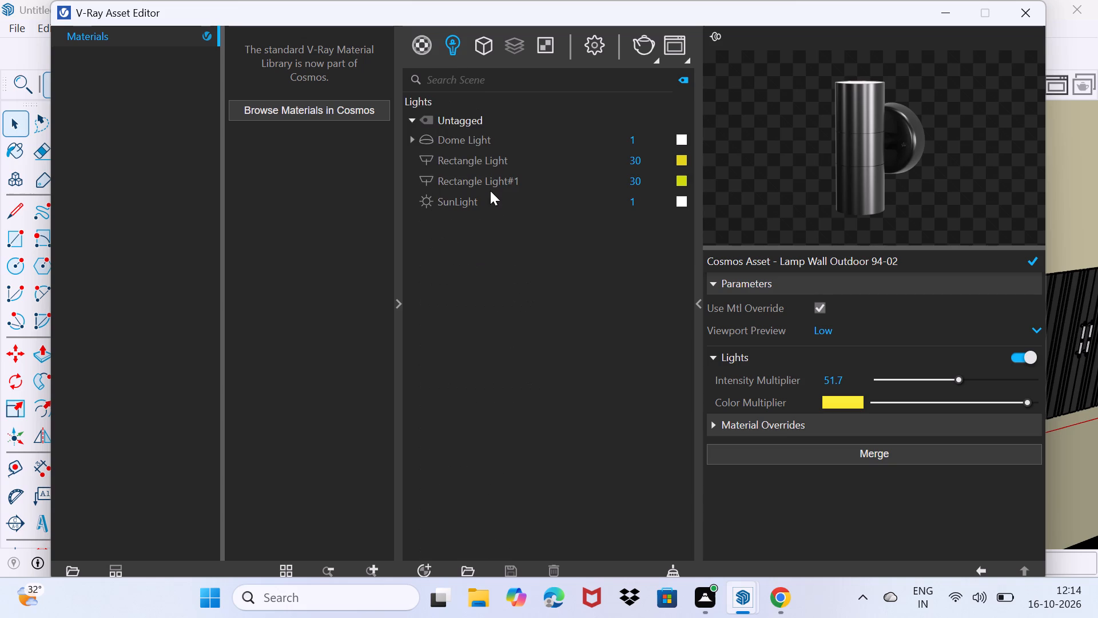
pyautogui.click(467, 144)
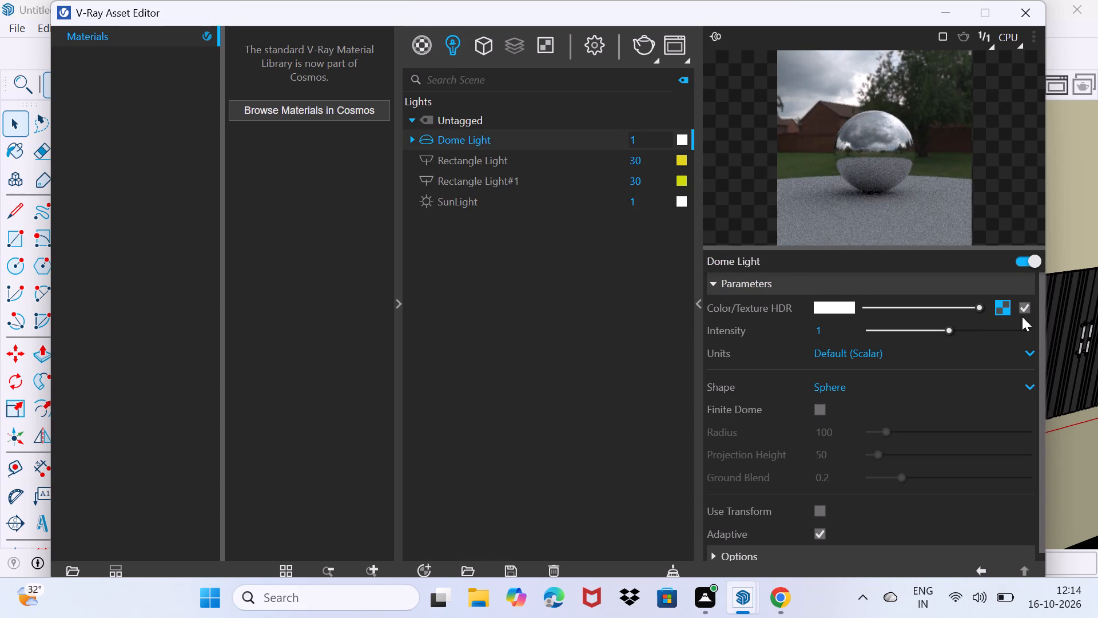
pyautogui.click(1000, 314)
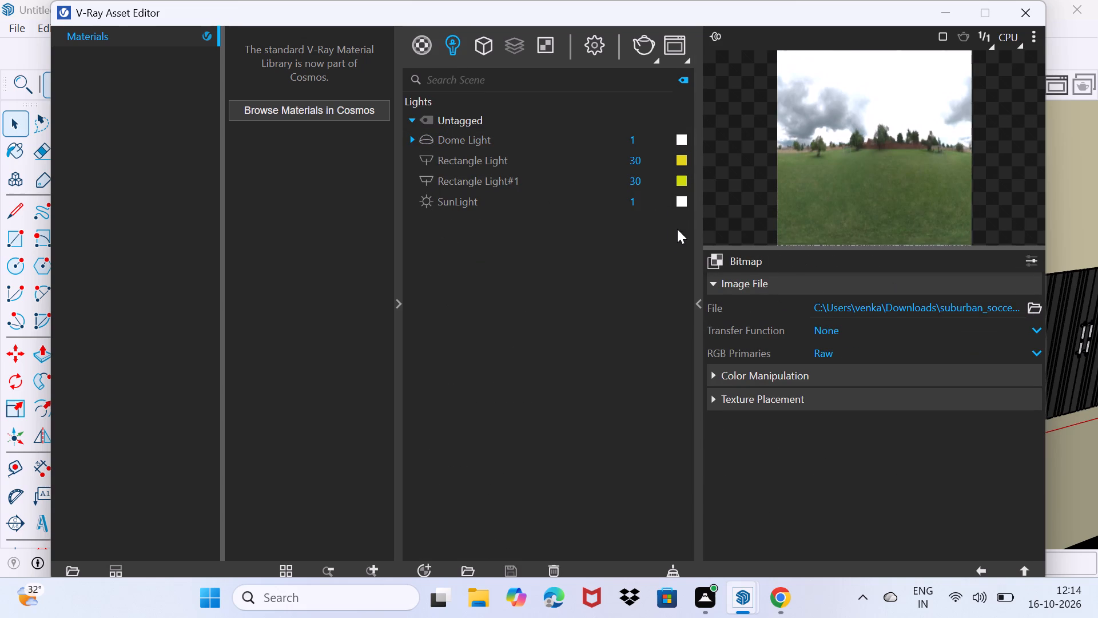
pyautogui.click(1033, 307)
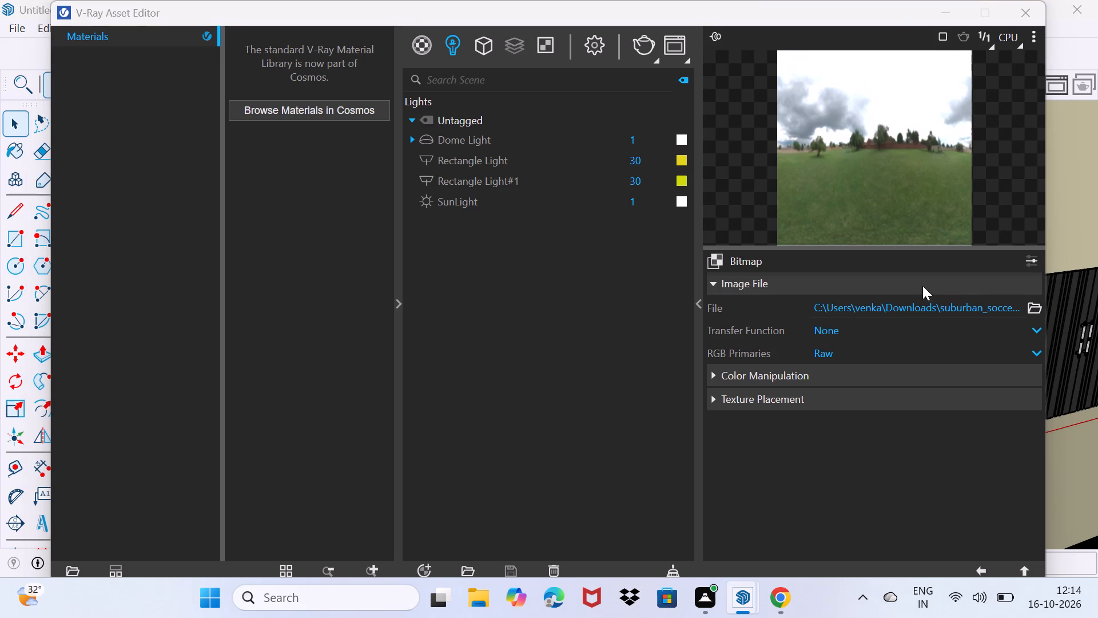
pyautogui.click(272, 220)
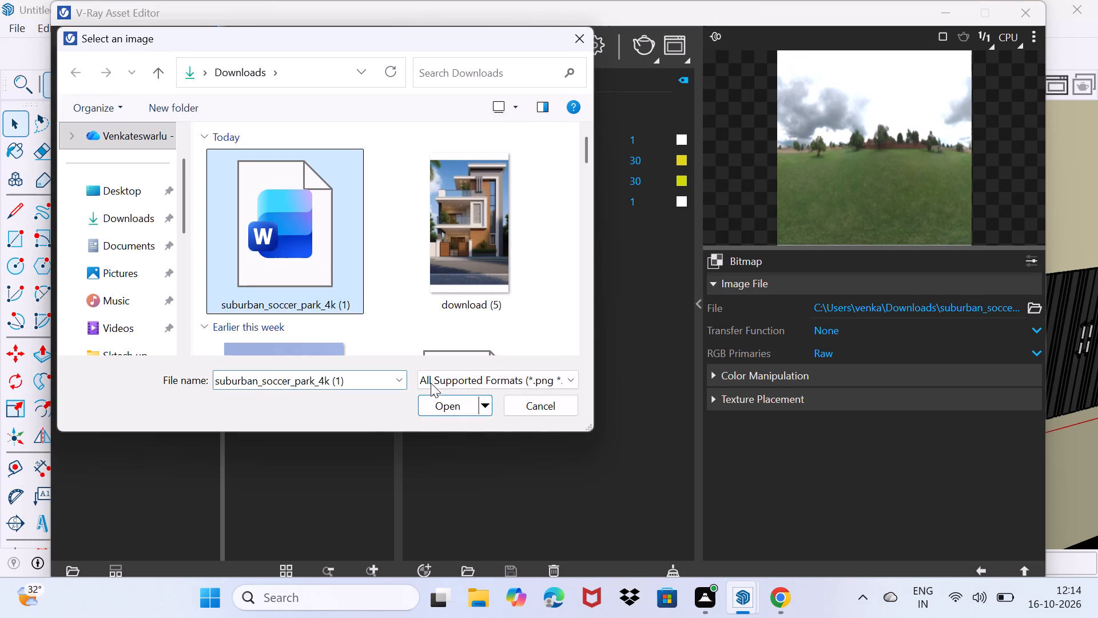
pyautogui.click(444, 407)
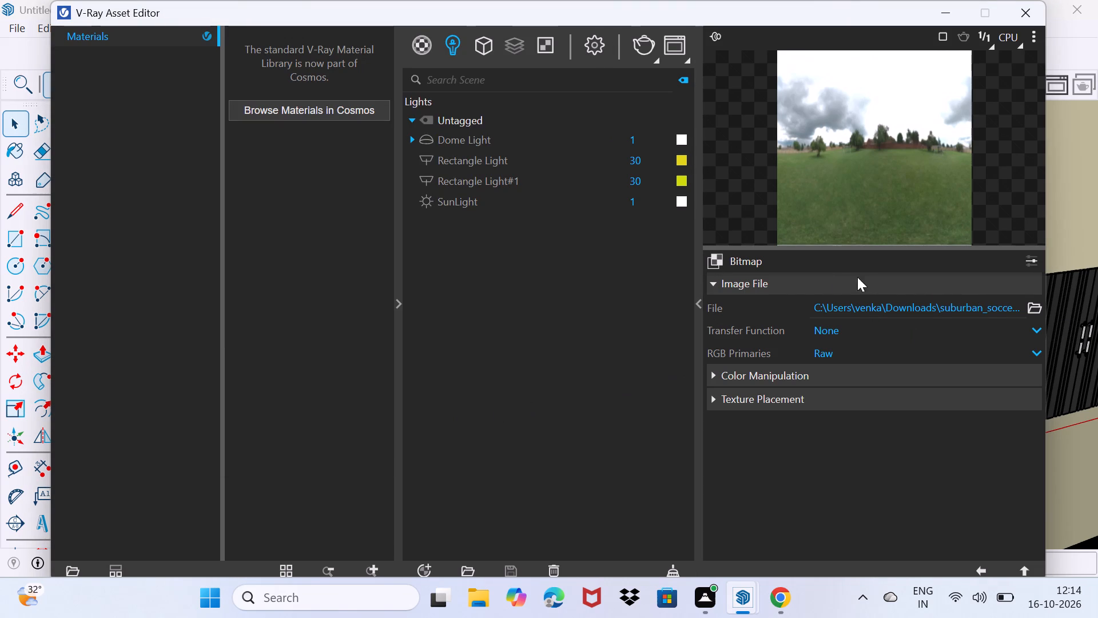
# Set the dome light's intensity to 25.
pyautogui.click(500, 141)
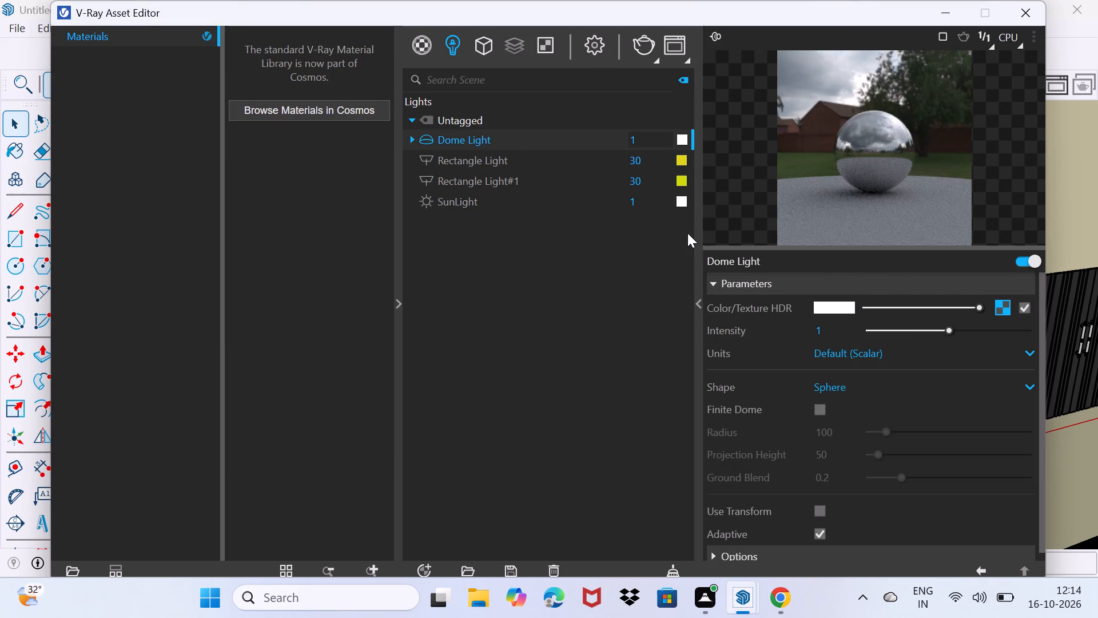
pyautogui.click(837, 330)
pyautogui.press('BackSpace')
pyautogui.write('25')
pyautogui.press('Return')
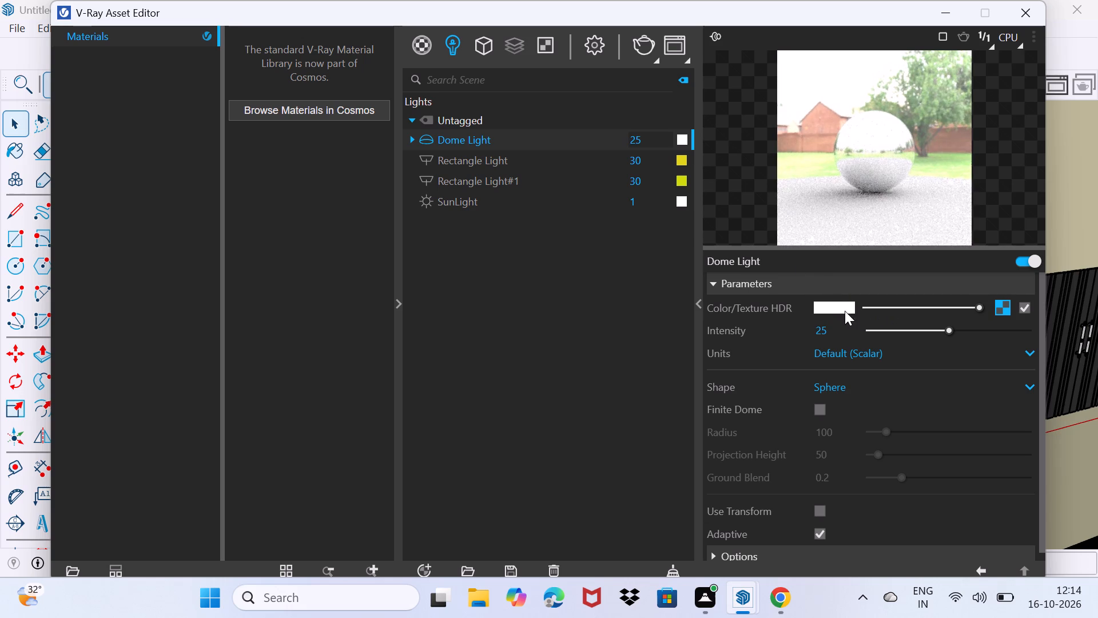
# Lower the dome light's intensity to 11.
pyautogui.moveTo(946, 327); pyautogui.dragTo(928, 328)
pyautogui.moveTo(928, 328); pyautogui.dragTo(905, 334)
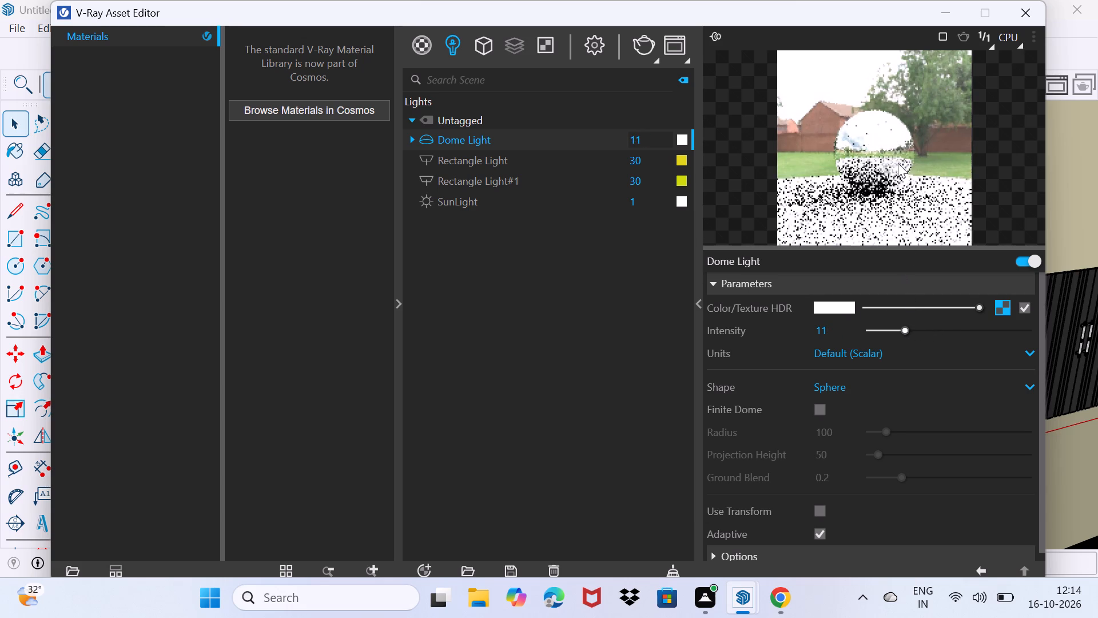
# Enable the safe frame in the render output settings and set the aspect ratio to 4:3 - Picture.
pyautogui.click(594, 56)
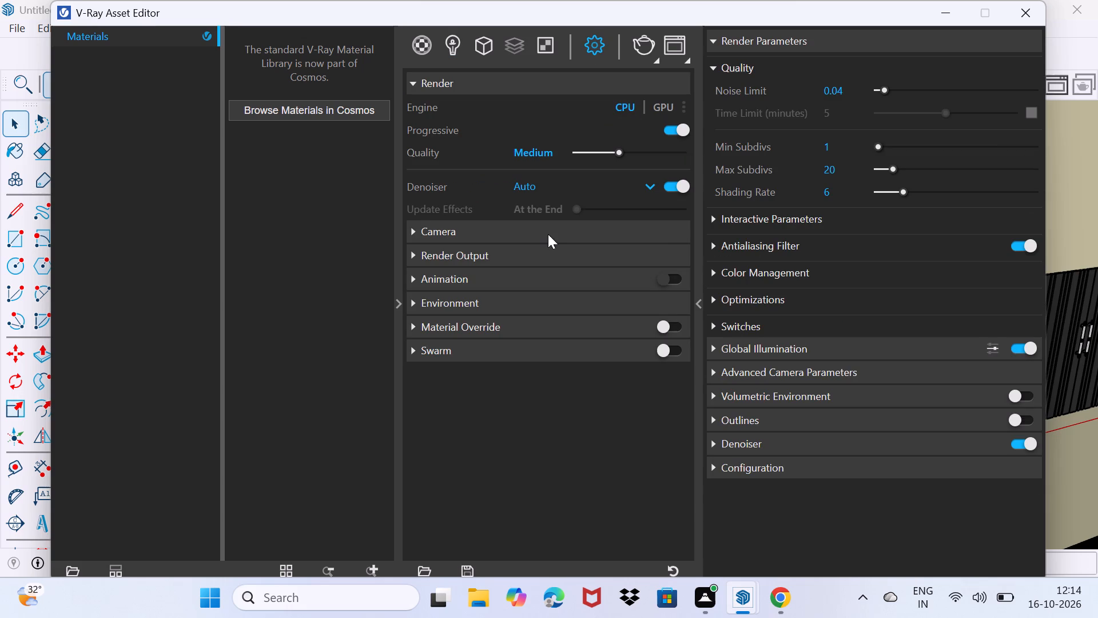
pyautogui.click(546, 231)
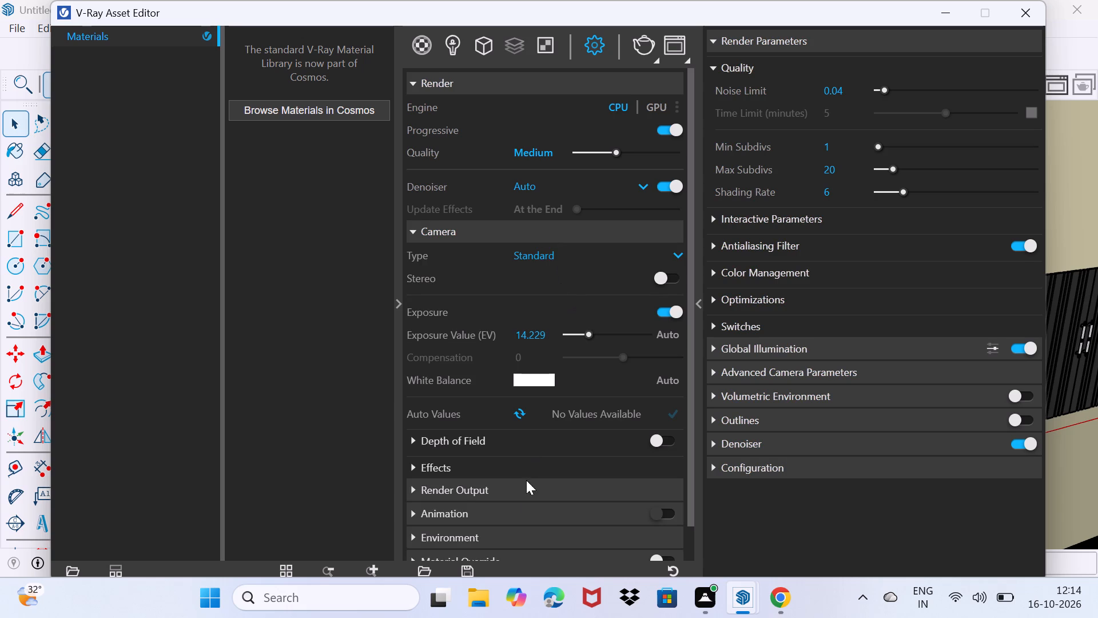
pyautogui.click(520, 493)
pyautogui.scroll(-3, 599, 480)
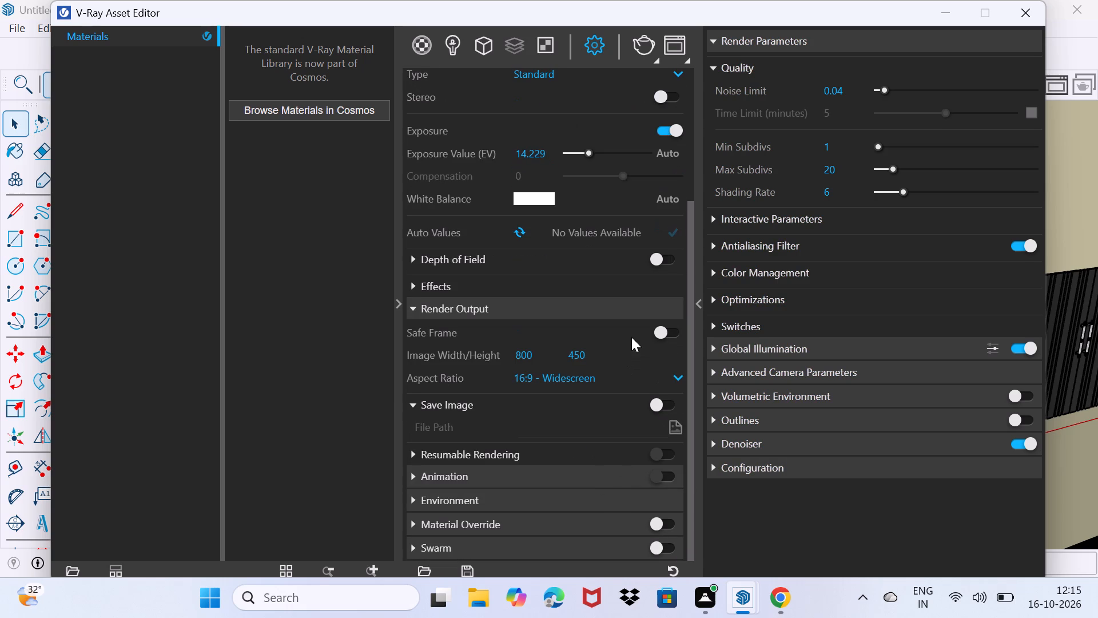
pyautogui.click(670, 338)
pyautogui.click(656, 378)
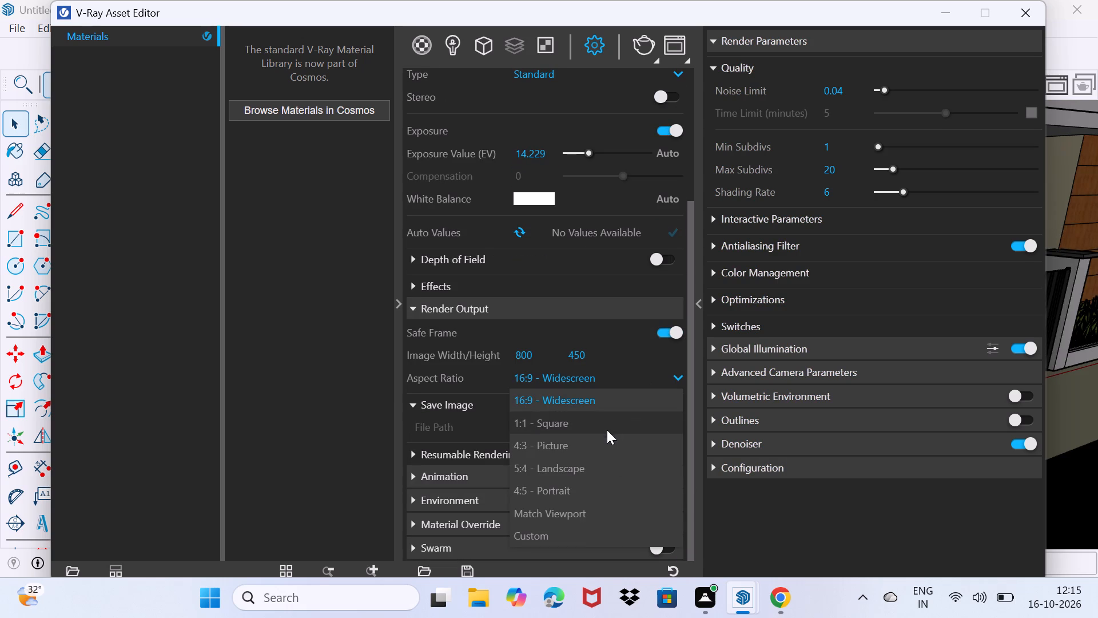
pyautogui.click(600, 445)
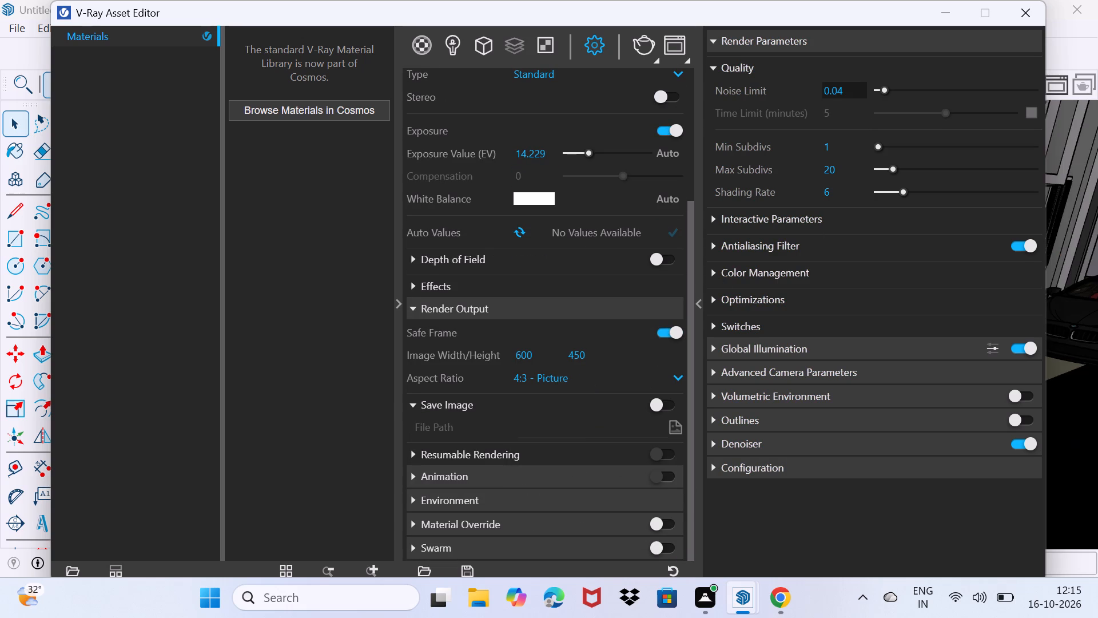
# Set the render quality's noise limit to 0.06 and max subdivs to 60.
pyautogui.click(851, 90)
pyautogui.press('BackSpace')
pyautogui.press('6')
pyautogui.click(841, 169)
pyautogui.press('BackSpace')
pyautogui.press('BackSpace')
pyautogui.write('60')
# Set the opacity depth to 60 in the render optimizations and minimize the Asset Editor.
pyautogui.scroll(-2, 828, 263)
pyautogui.click(758, 298)
pyautogui.click(841, 367)
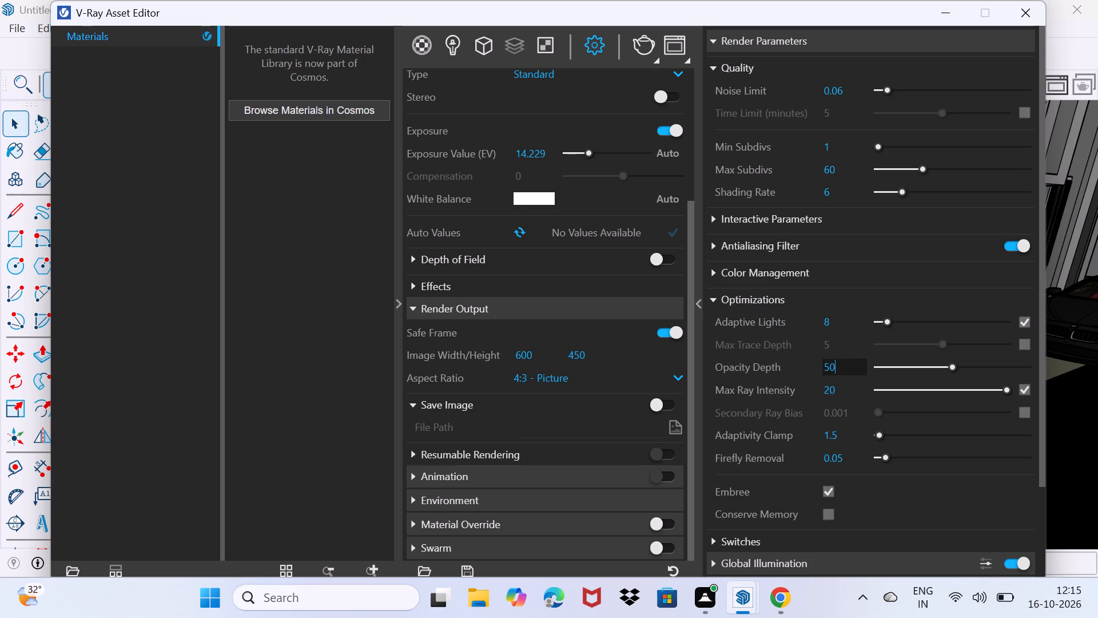
pyautogui.press('BackSpace')
pyautogui.press('BackSpace')
pyautogui.hscroll(20, 838, 362)
pyautogui.hscroll(17, 838, 362)
pyautogui.write('60')
pyautogui.press('space')
pyautogui.click(942, 13)
# Compose a low front-corner view of the house for rendering, with the gate and parked car inside the safe frame.
pyautogui.moveTo(790, 249); pyautogui.dragTo(687, 277, button='middle')
pyautogui.scroll(-12, 687, 277)
pyautogui.keyDown('shift'); pyautogui.moveTo(686, 244); pyautogui.dragTo(532, 301, button='middle'); pyautogui.keyUp('shift')
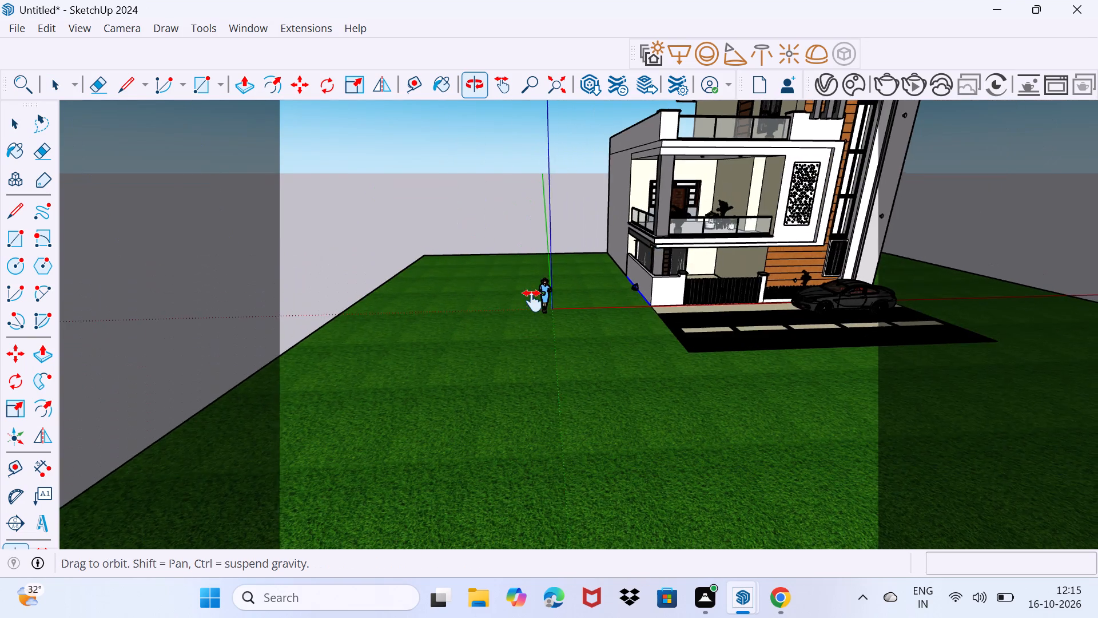
pyautogui.keyDown('shift'); pyautogui.moveTo(532, 301); pyautogui.dragTo(489, 338, button='middle'); pyautogui.keyUp('shift')
pyautogui.moveTo(513, 343); pyautogui.dragTo(504, 434, button='middle')
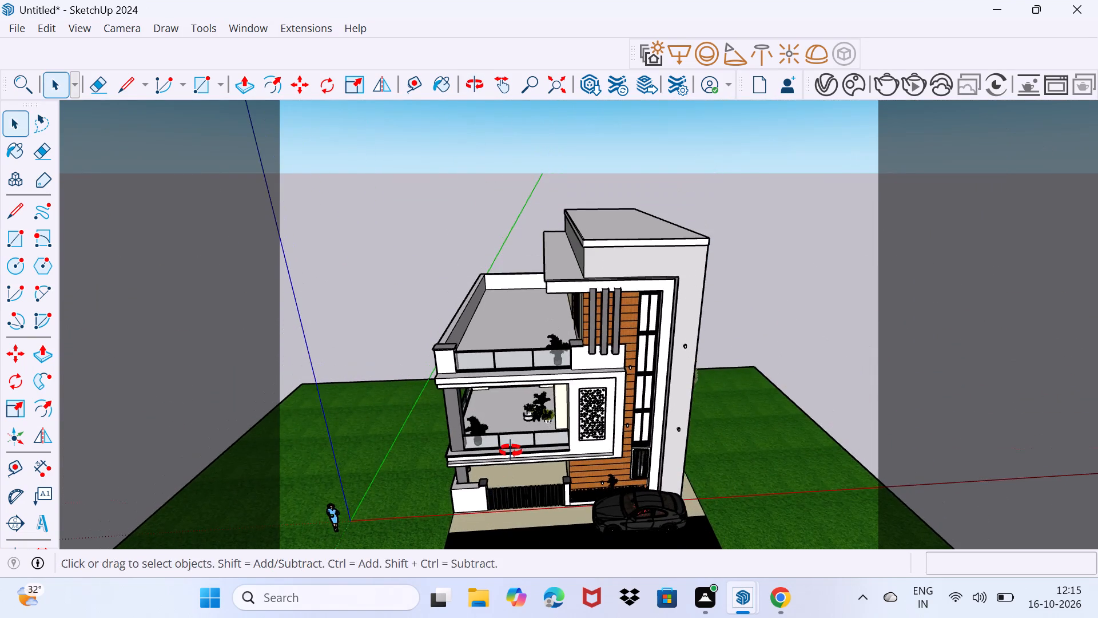
pyautogui.moveTo(504, 454); pyautogui.dragTo(605, 335, button='middle')
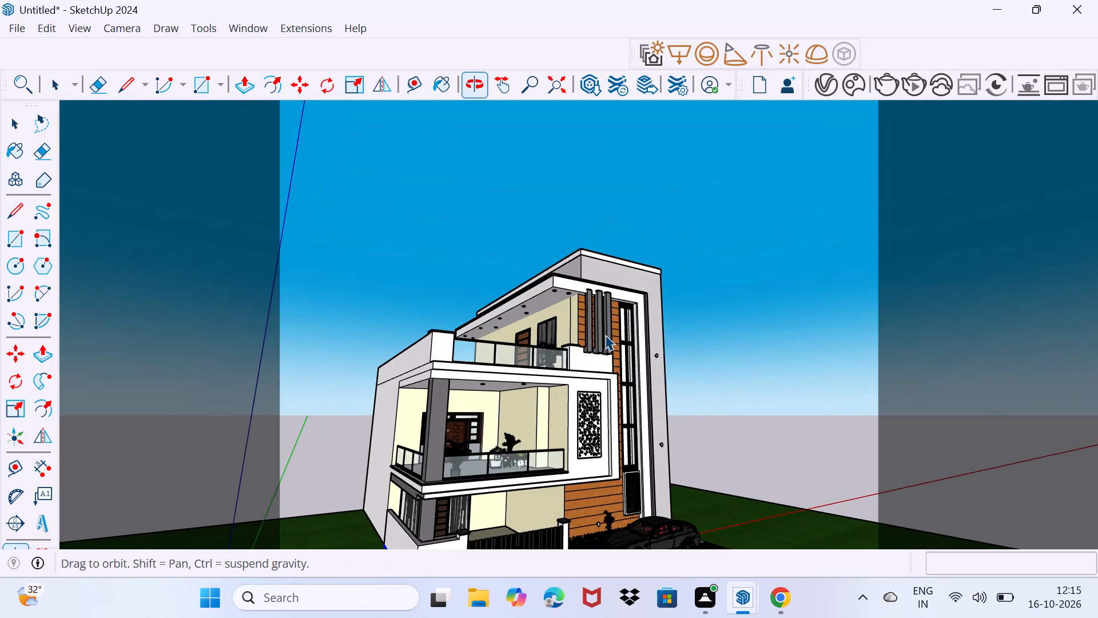
pyautogui.moveTo(556, 406); pyautogui.dragTo(564, 363, button='middle')
pyautogui.scroll(2, 548, 464)
pyautogui.keyDown('shift'); pyautogui.moveTo(546, 460); pyautogui.dragTo(581, 424, button='middle'); pyautogui.keyUp('shift')
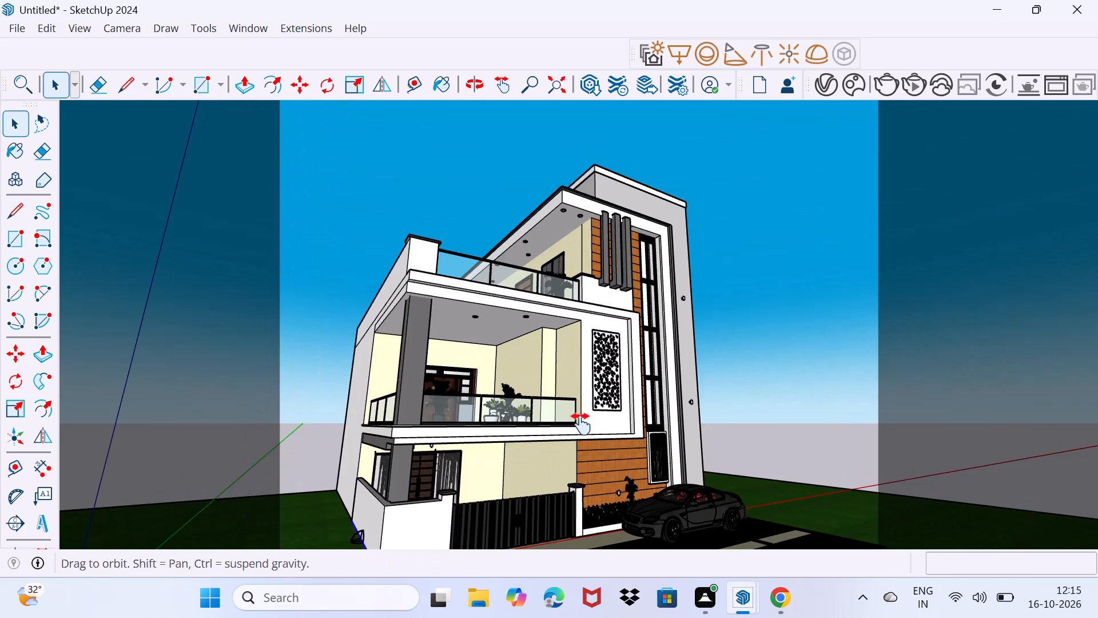
pyautogui.keyDown('shift'); pyautogui.moveTo(581, 424); pyautogui.dragTo(570, 430, button='middle'); pyautogui.keyUp('shift')
pyautogui.moveTo(566, 449); pyautogui.dragTo(578, 440, button='middle')
pyautogui.keyDown('shift'); pyautogui.moveTo(576, 419); pyautogui.dragTo(570, 427, button='middle'); pyautogui.keyUp('shift')
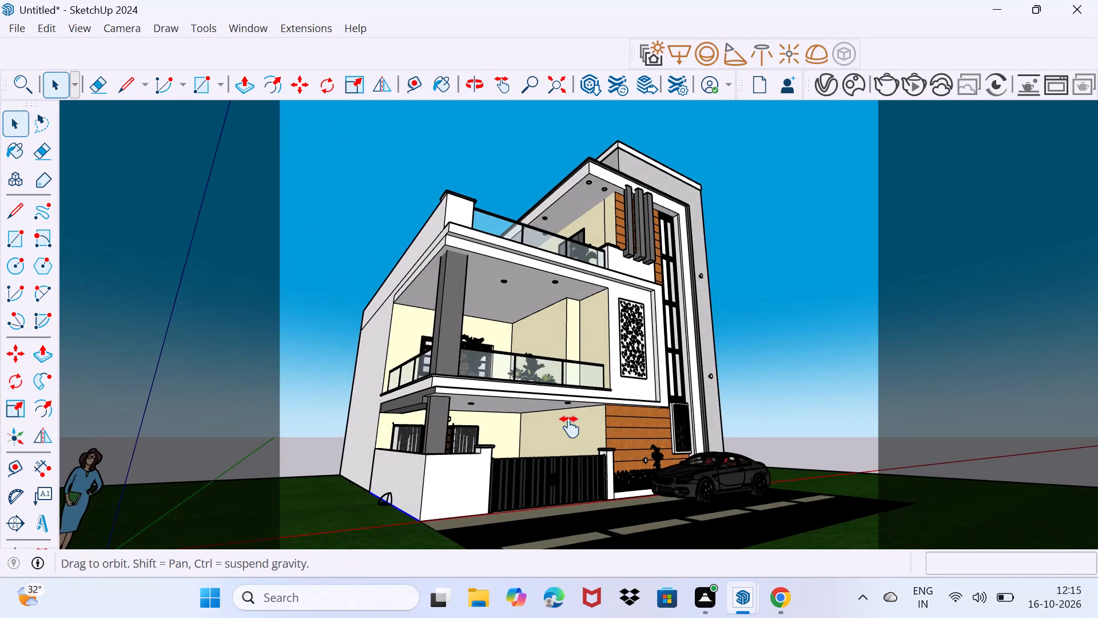
pyautogui.keyDown('shift'); pyautogui.moveTo(570, 427); pyautogui.dragTo(568, 428, button='middle'); pyautogui.keyUp('shift')
pyautogui.moveTo(568, 442); pyautogui.dragTo(598, 433, button='middle')
pyautogui.keyDown('shift'); pyautogui.moveTo(596, 413); pyautogui.dragTo(577, 431, button='middle'); pyautogui.keyUp('shift')
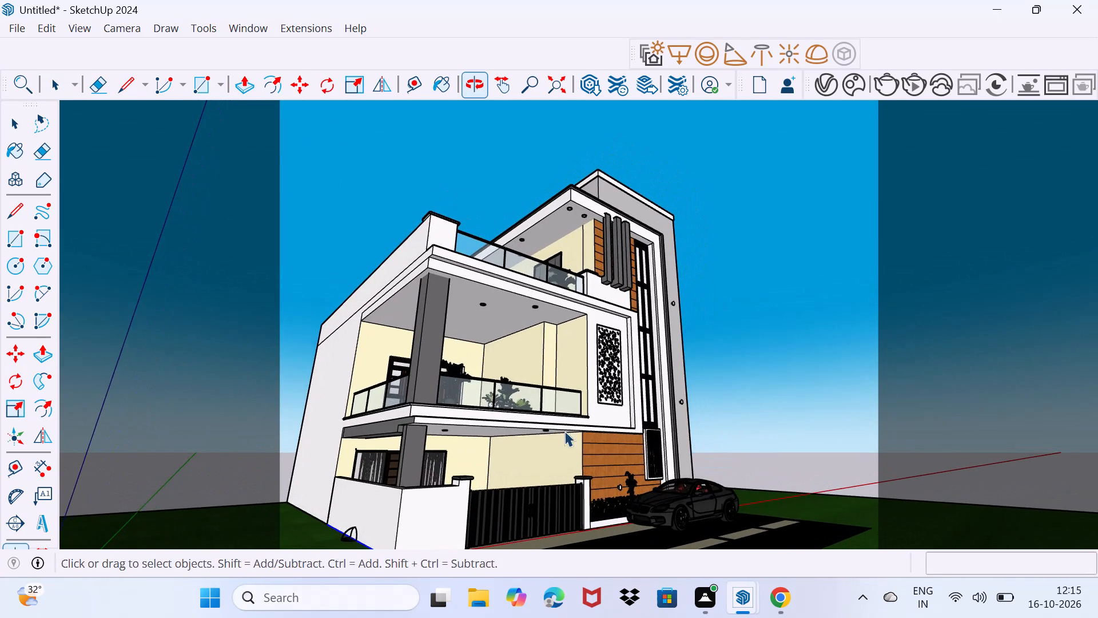
pyautogui.moveTo(564, 431); pyautogui.dragTo(534, 463, button='middle')
pyautogui.moveTo(534, 463); pyautogui.dragTo(554, 418, button='middle')
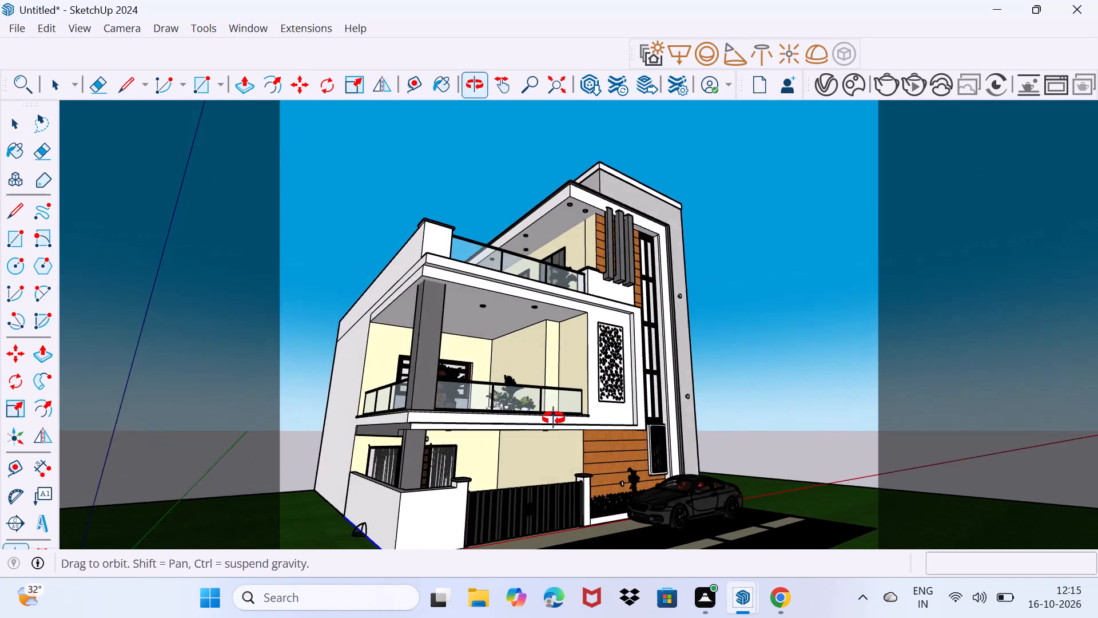
pyautogui.moveTo(554, 418); pyautogui.dragTo(515, 440, button='middle')
pyautogui.scroll(1, 519, 444)
pyautogui.moveTo(518, 436); pyautogui.dragTo(546, 430, button='middle')
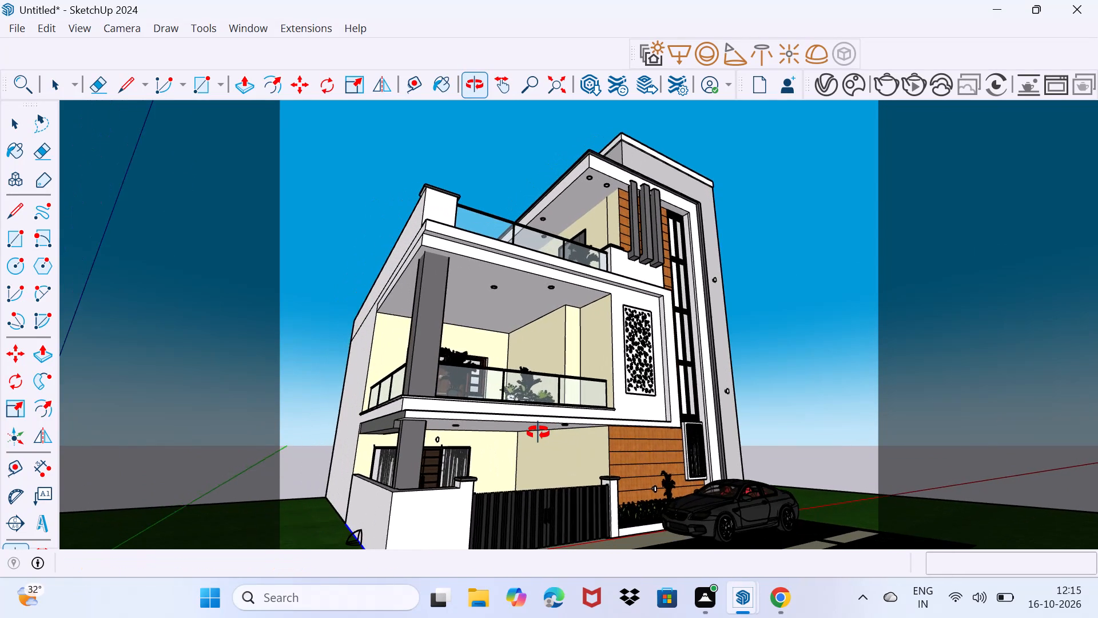
pyautogui.moveTo(540, 431); pyautogui.dragTo(518, 449, button='middle')
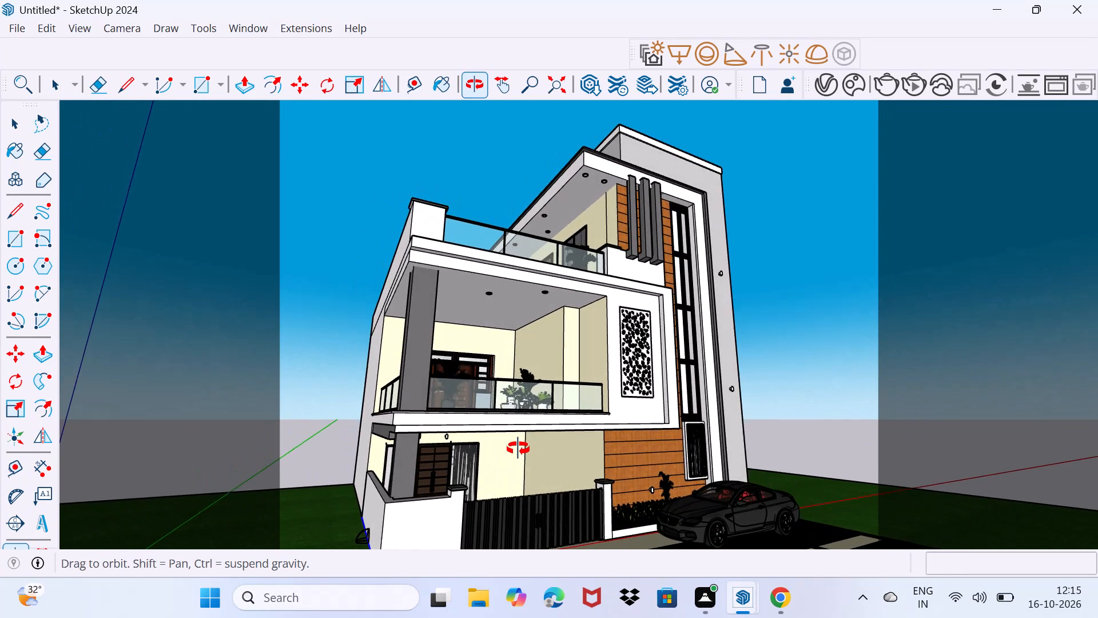
pyautogui.moveTo(518, 449); pyautogui.dragTo(516, 461, button='middle')
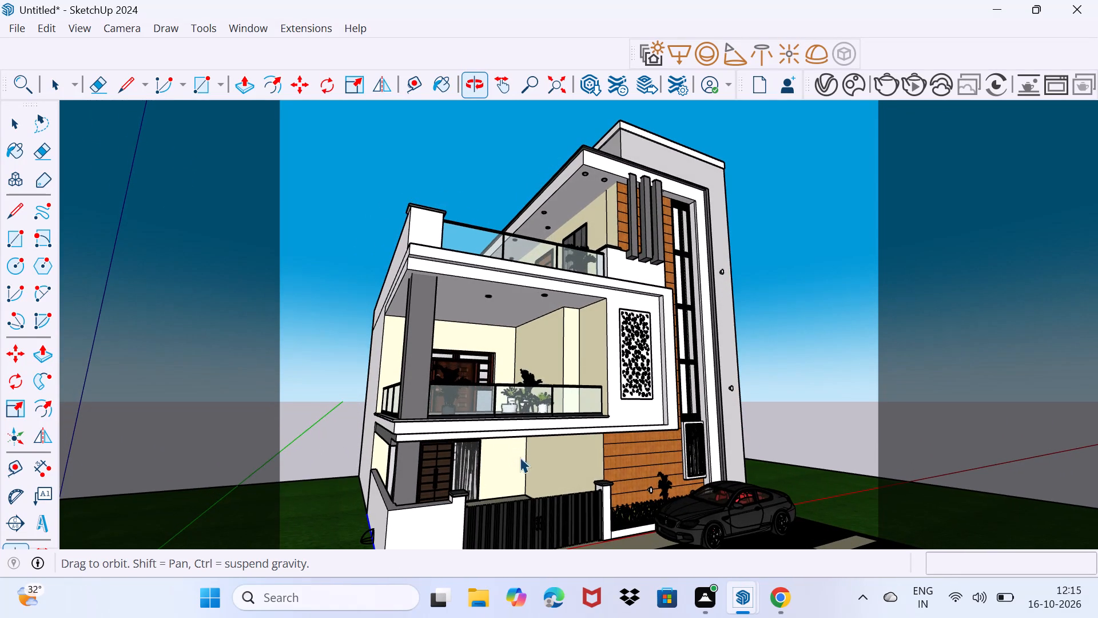
# Start a V-Ray render of the composed exterior view.
pyautogui.moveTo(819, 81); pyautogui.dragTo(772, 56)
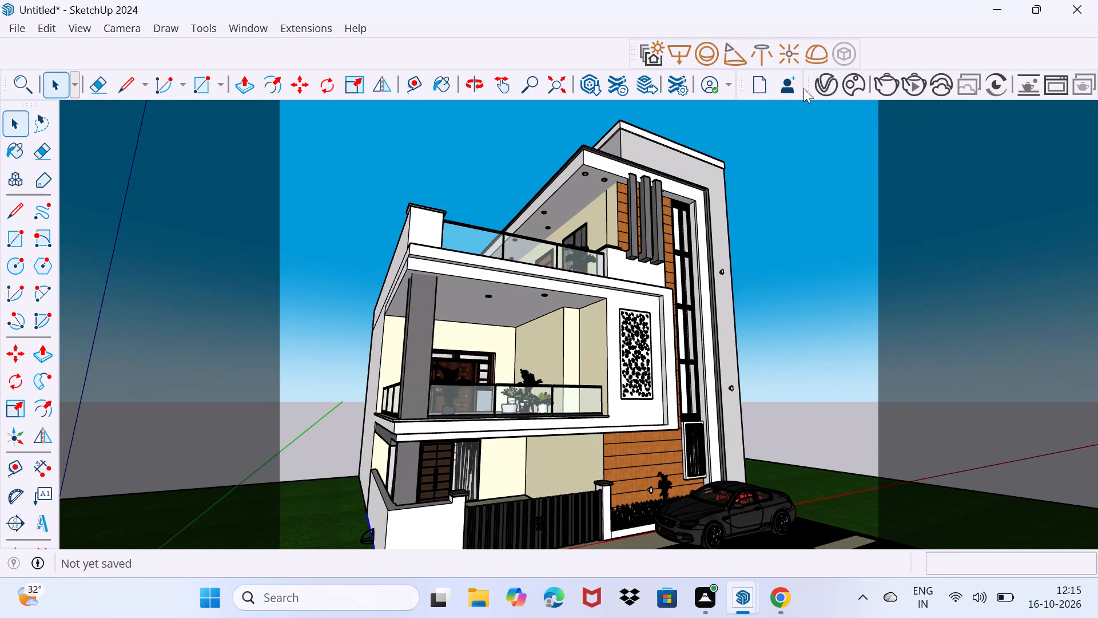
pyautogui.click(815, 86)
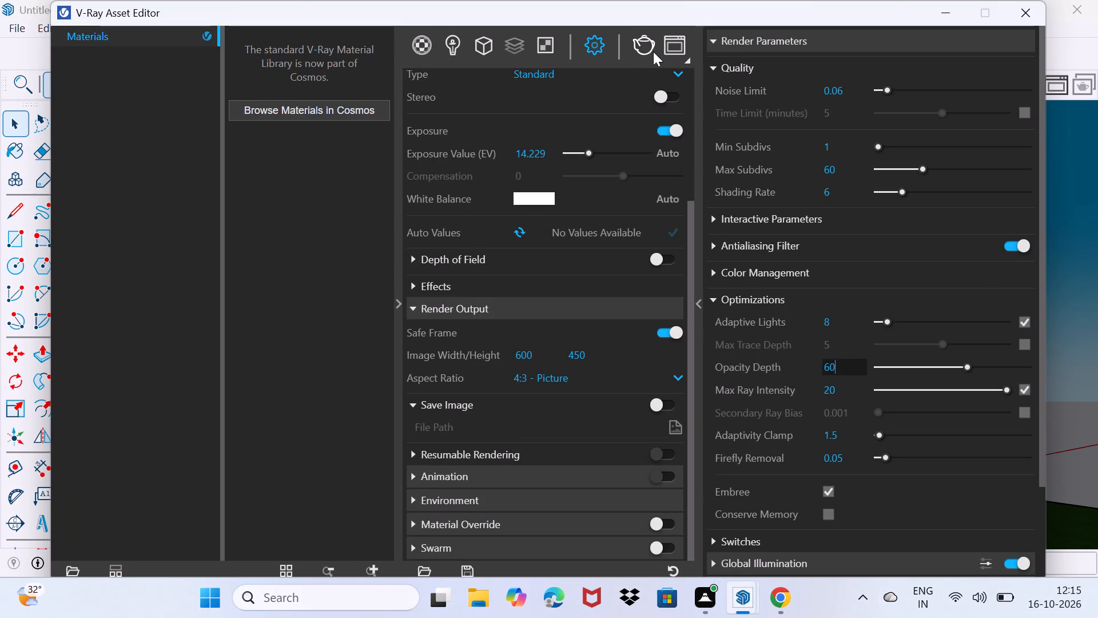
pyautogui.click(653, 51)
pyautogui.click(643, 49)
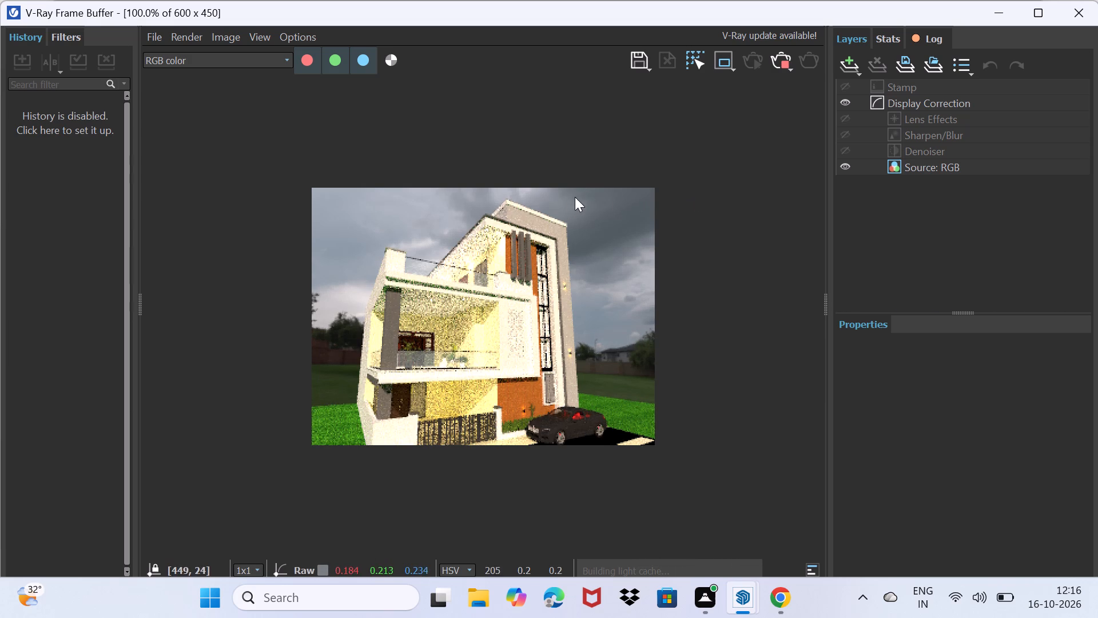
# Add an Exposure correction layer to the render with exposure about -2.8 and contrast about -0.32, then close the frame buffer.
pyautogui.click(852, 61)
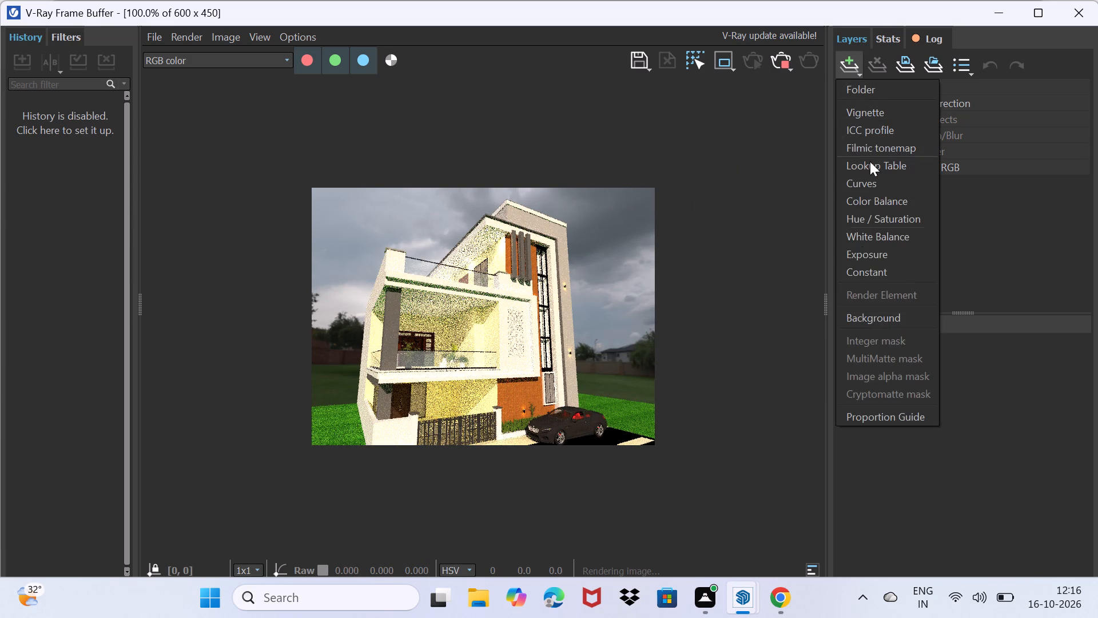
pyautogui.click(876, 255)
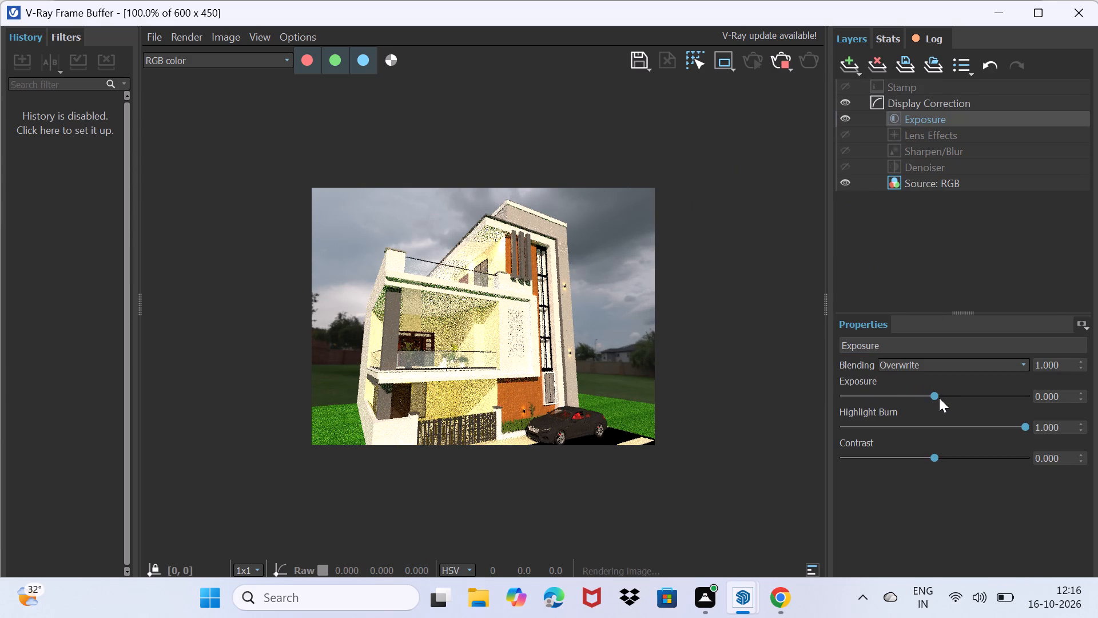
pyautogui.moveTo(933, 397); pyautogui.dragTo(872, 412)
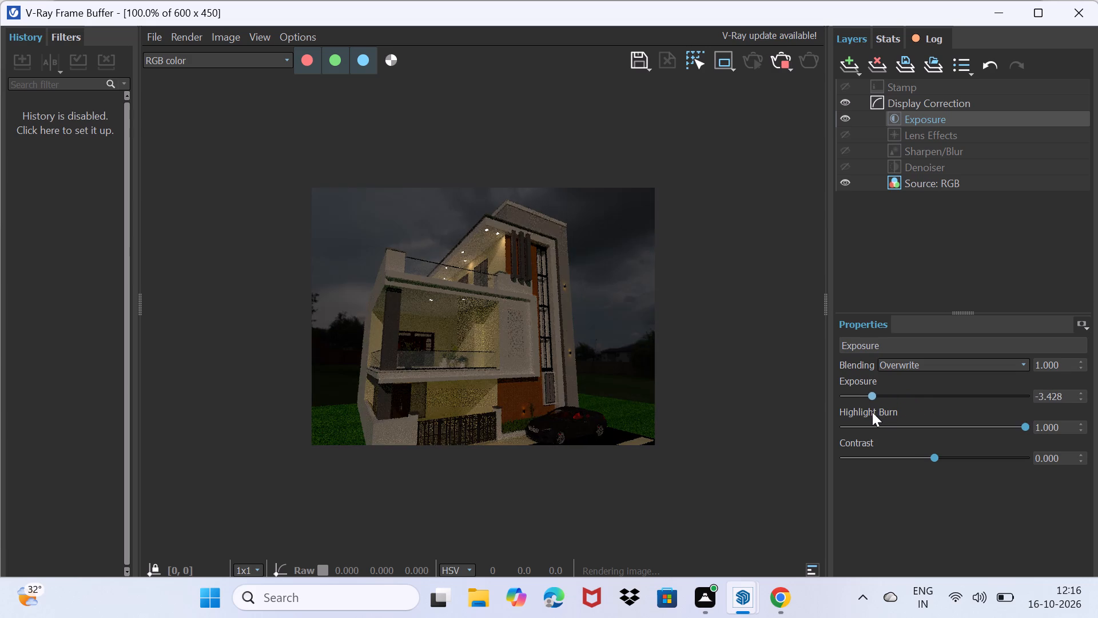
pyautogui.moveTo(872, 412); pyautogui.dragTo(885, 418)
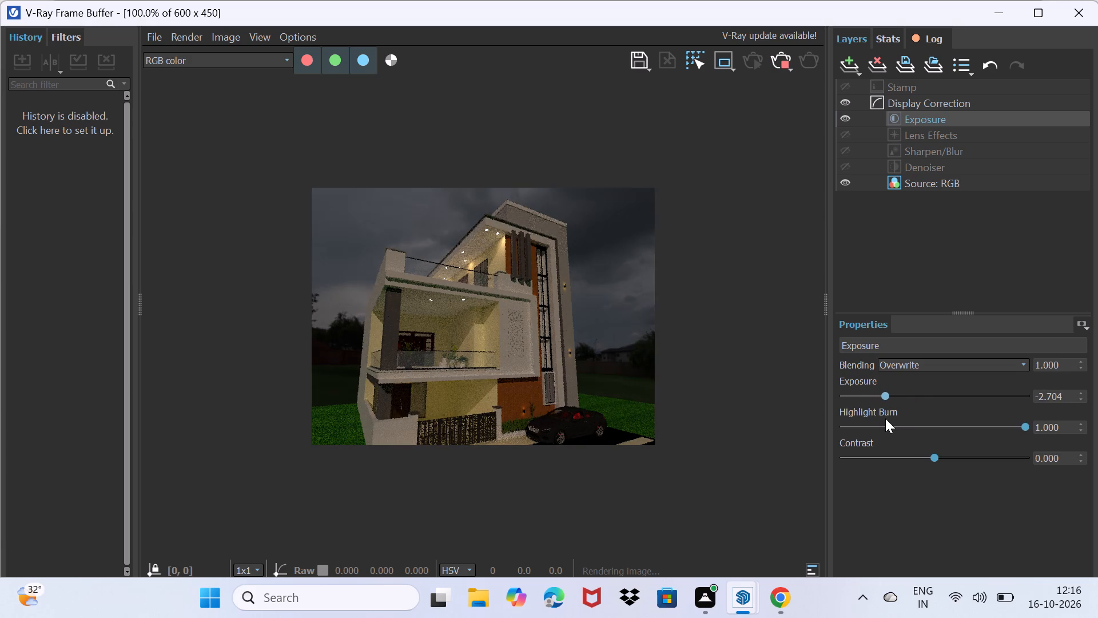
pyautogui.moveTo(885, 418); pyautogui.dragTo(884, 418)
pyautogui.moveTo(937, 457); pyautogui.dragTo(919, 462)
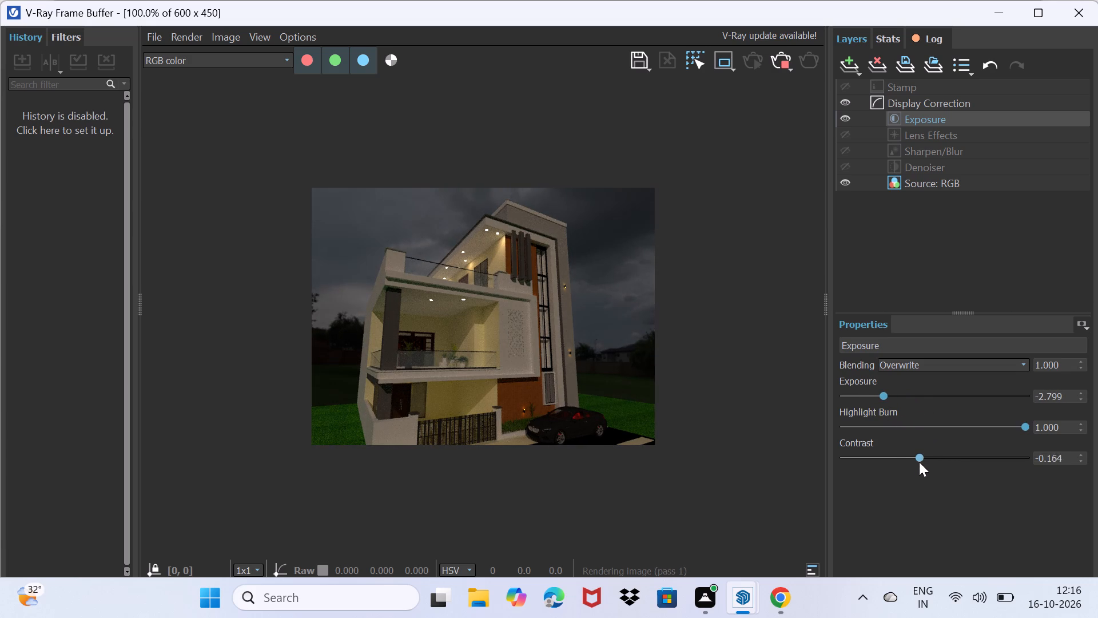
pyautogui.moveTo(919, 462); pyautogui.dragTo(905, 465)
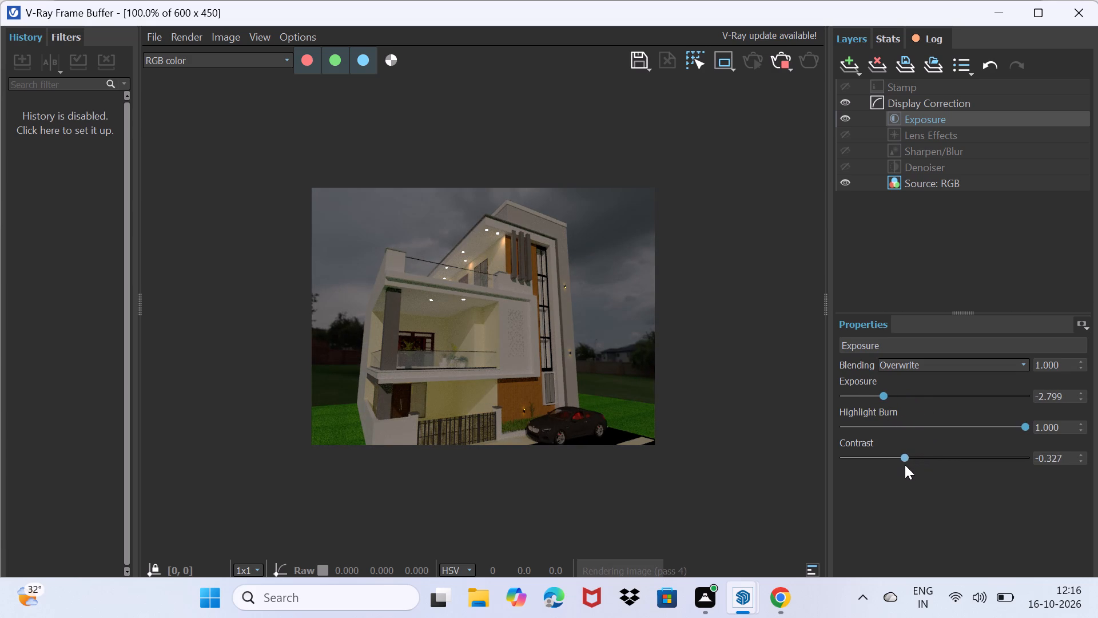
pyautogui.moveTo(905, 465); pyautogui.dragTo(905, 465)
pyautogui.click(1087, 18)
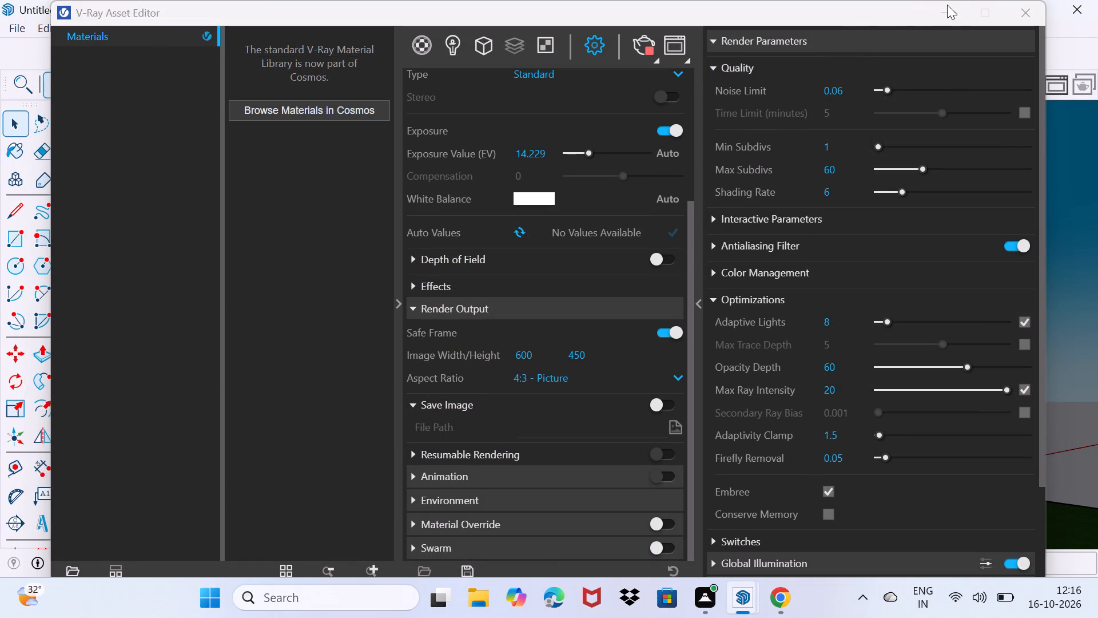
pyautogui.click(949, 13)
# Raise the light intensity multiplier of the Lamp Wall Outdoor 94-02 fixture on the wood-clad wall to 100.
pyautogui.moveTo(666, 281); pyautogui.dragTo(645, 312, button='middle')
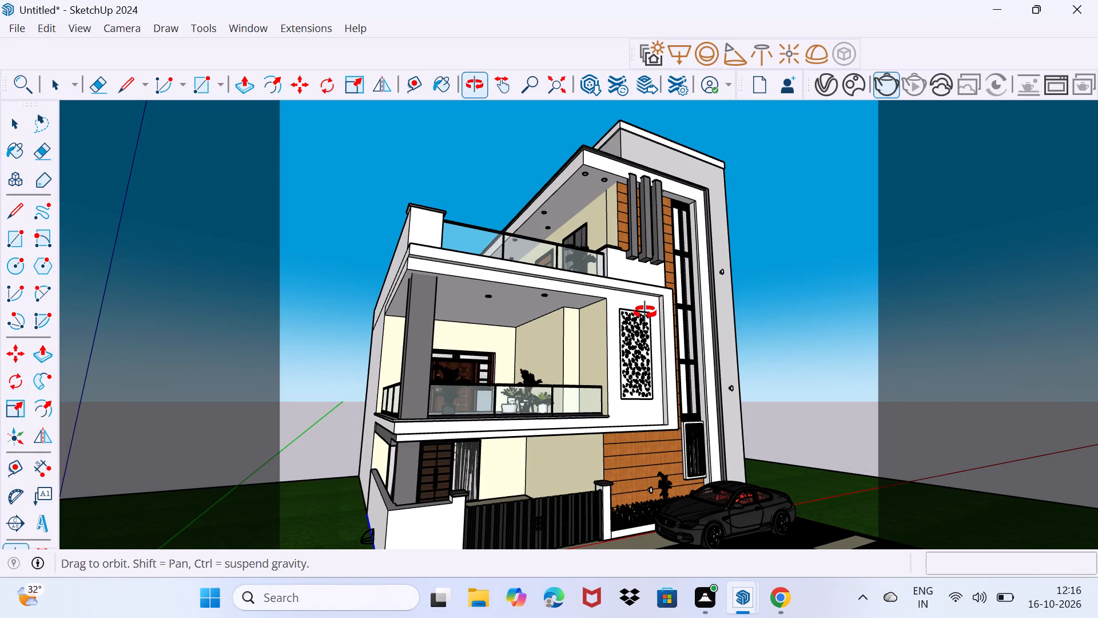
pyautogui.moveTo(645, 312); pyautogui.dragTo(576, 299, button='middle')
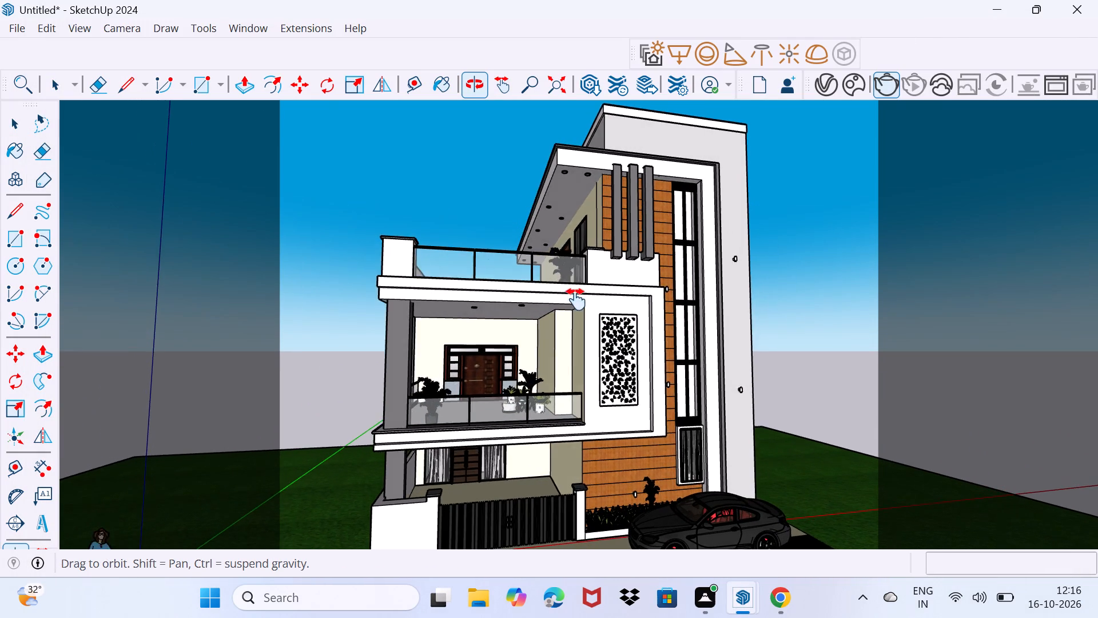
pyautogui.moveTo(576, 299); pyautogui.dragTo(576, 299, button='middle')
pyautogui.moveTo(569, 313); pyautogui.dragTo(551, 316, button='middle')
pyautogui.scroll(1, 540, 347)
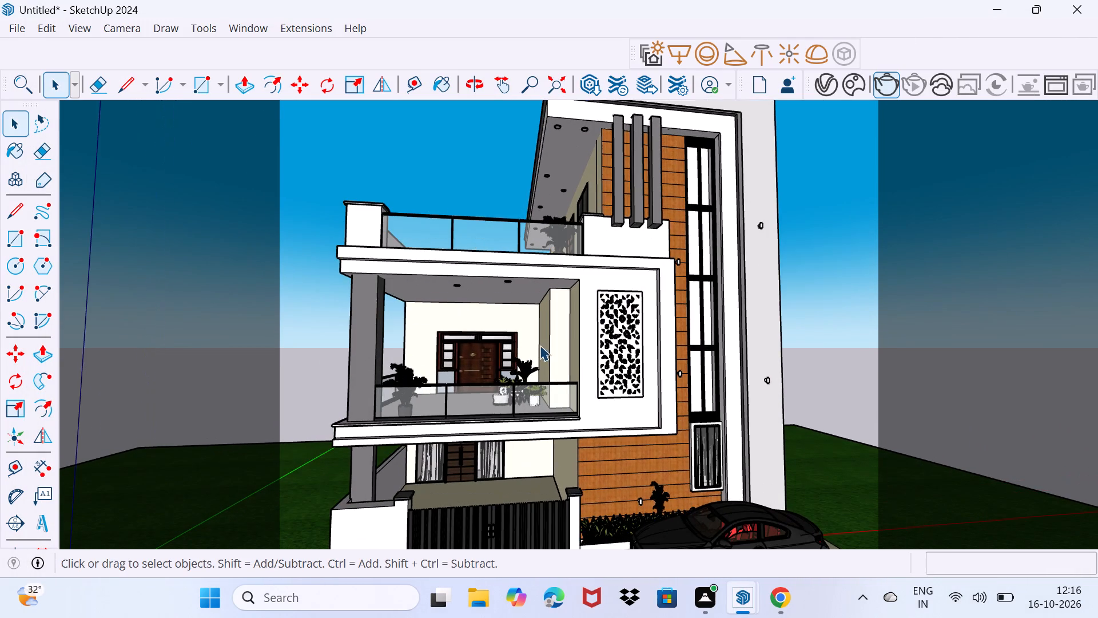
pyautogui.keyDown('shift'); pyautogui.moveTo(540, 341); pyautogui.dragTo(588, 335, button='middle'); pyautogui.keyUp('shift')
pyautogui.moveTo(585, 342); pyautogui.dragTo(587, 336, button='middle')
pyautogui.scroll(2, 741, 424)
pyautogui.click(726, 498)
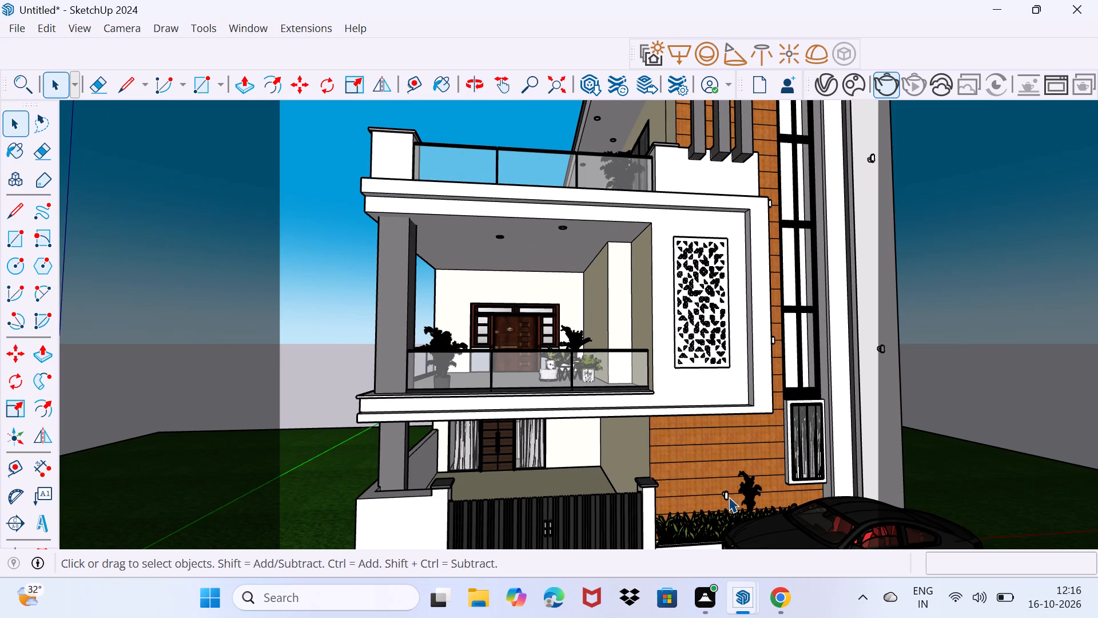
pyautogui.click(832, 101)
pyautogui.click(832, 85)
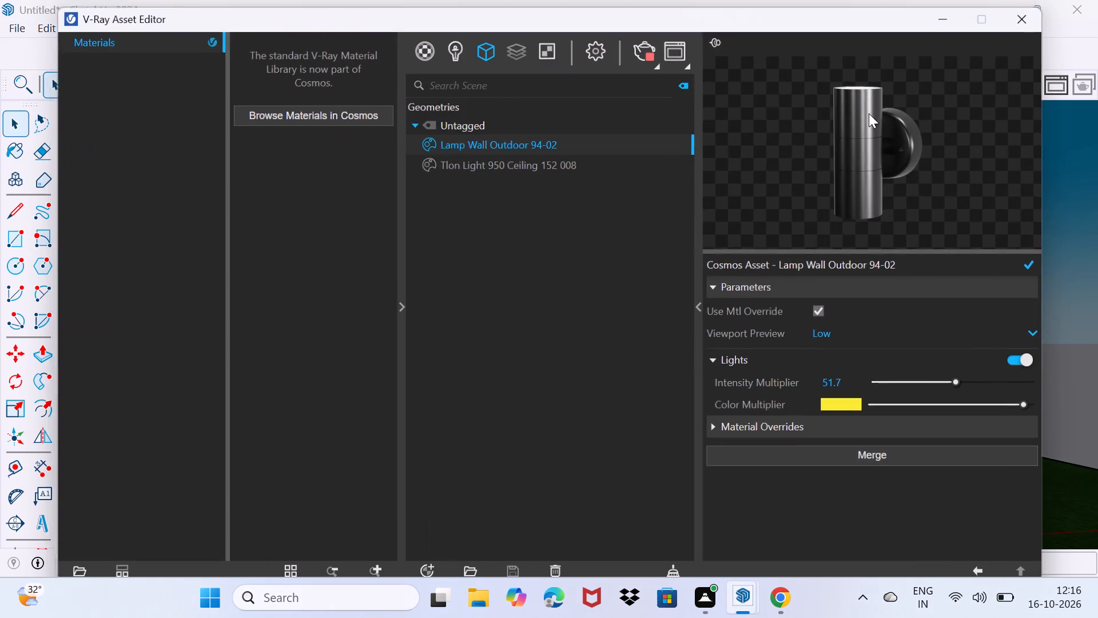
pyautogui.moveTo(951, 379); pyautogui.dragTo(1024, 377)
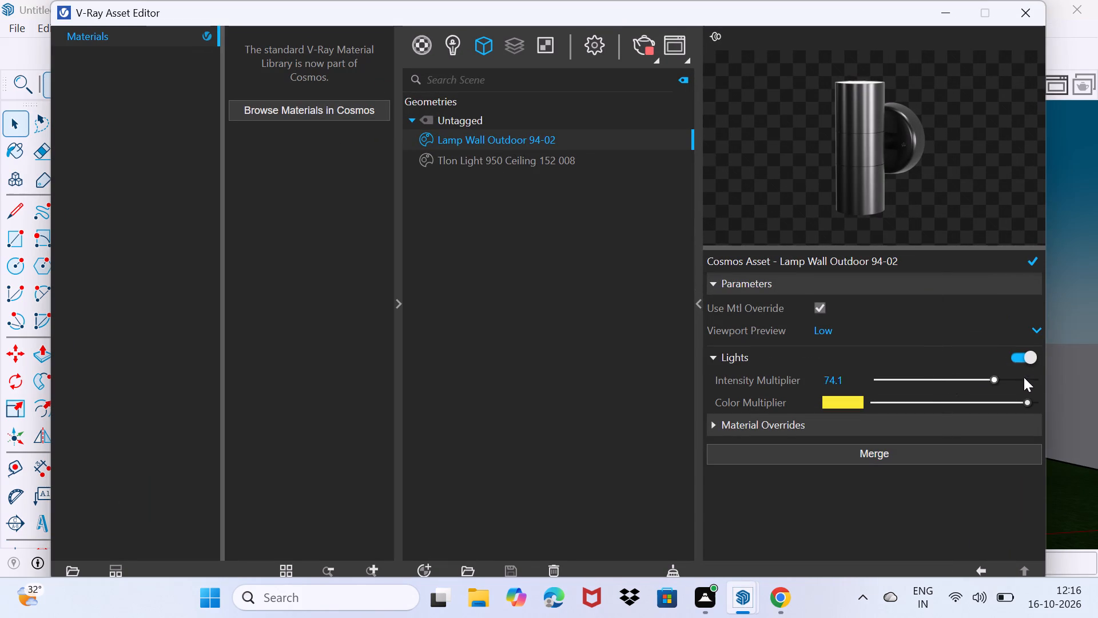
pyautogui.moveTo(1024, 377); pyautogui.dragTo(1036, 378)
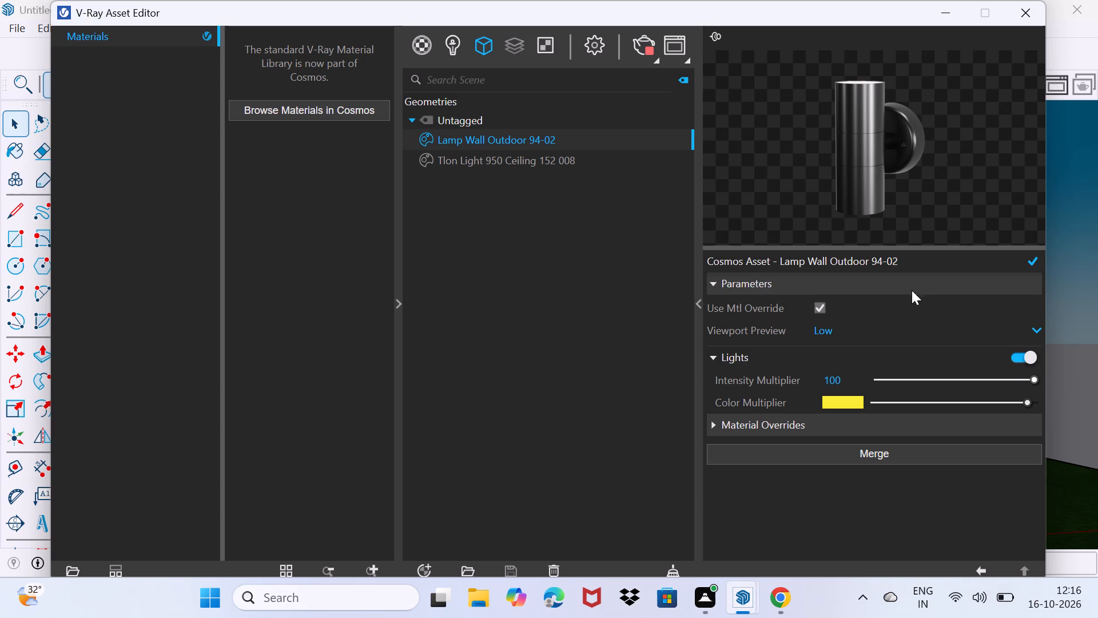
pyautogui.click(937, 7)
# Reframe the house from a slightly wider front-corner view, with the full balcony, roof overhang, gate and parked car inside the safe frame.
pyautogui.moveTo(745, 343); pyautogui.dragTo(754, 319)
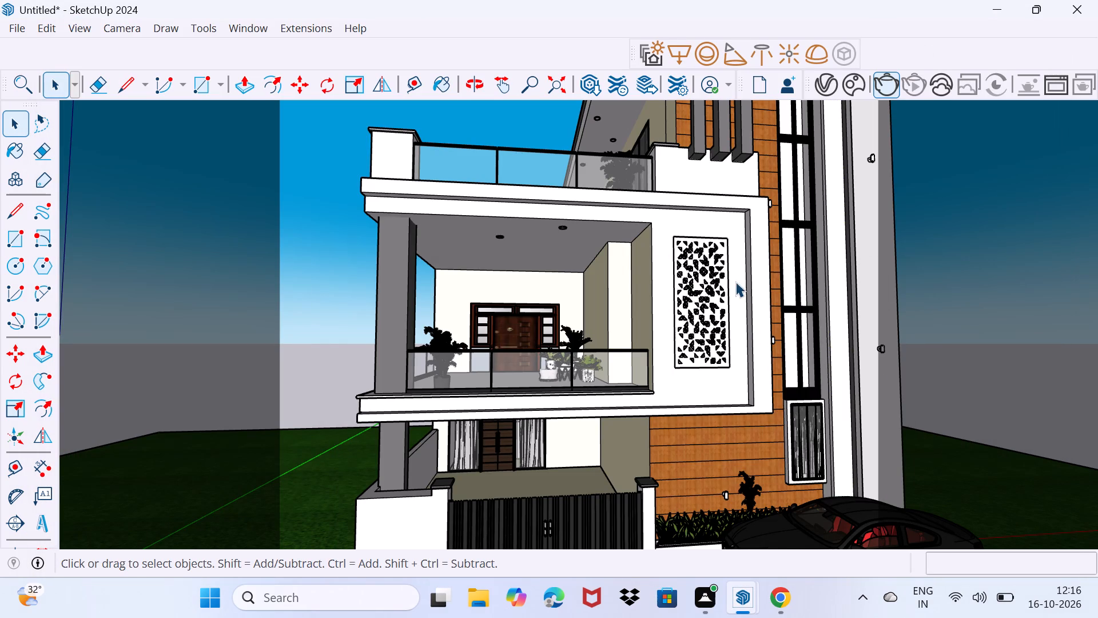
pyautogui.middleClick(729, 262)
pyautogui.scroll(-3, 729, 262)
pyautogui.moveTo(729, 262); pyautogui.dragTo(707, 305, button='middle')
pyautogui.moveTo(705, 304); pyautogui.dragTo(697, 316, button='middle')
pyautogui.moveTo(697, 319); pyautogui.dragTo(708, 316, button='middle')
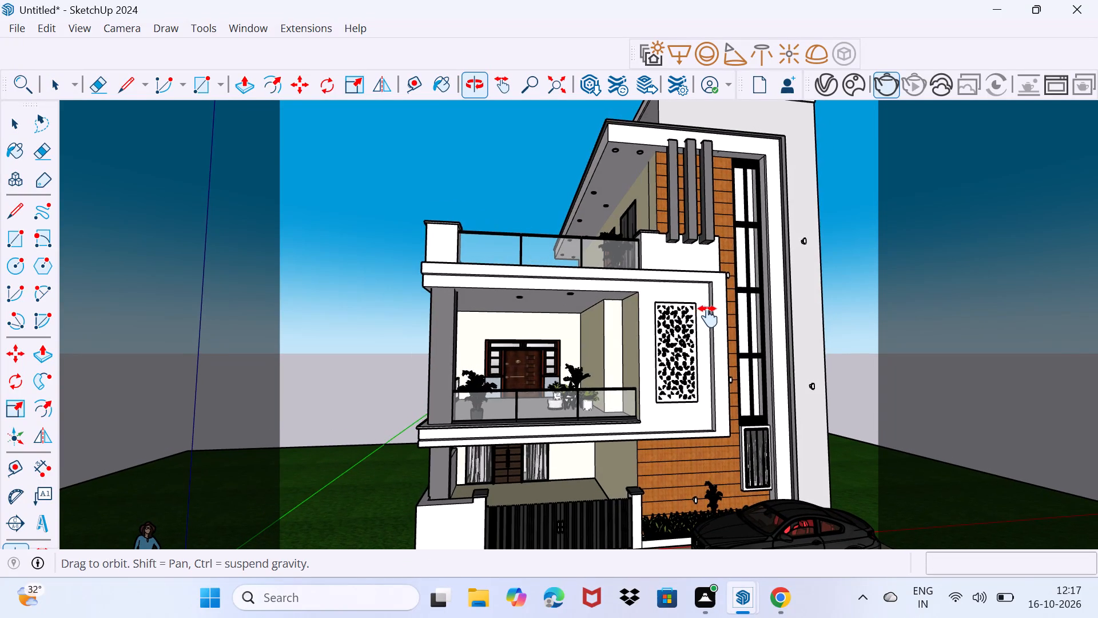
pyautogui.moveTo(708, 316); pyautogui.dragTo(698, 323, button='middle')
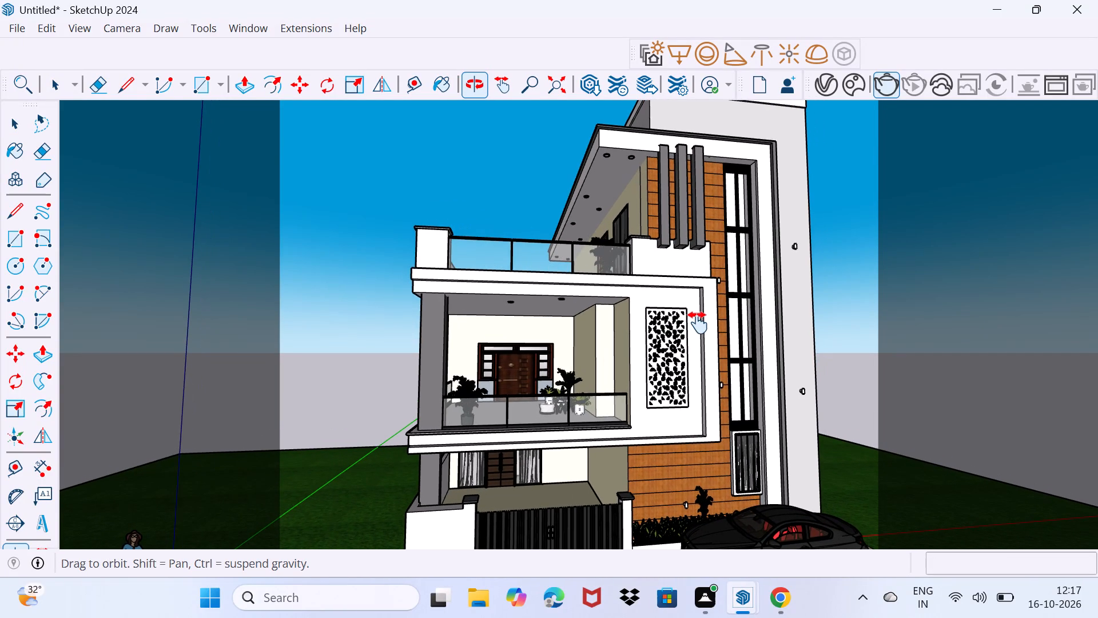
pyautogui.moveTo(698, 323); pyautogui.dragTo(681, 315, button='middle')
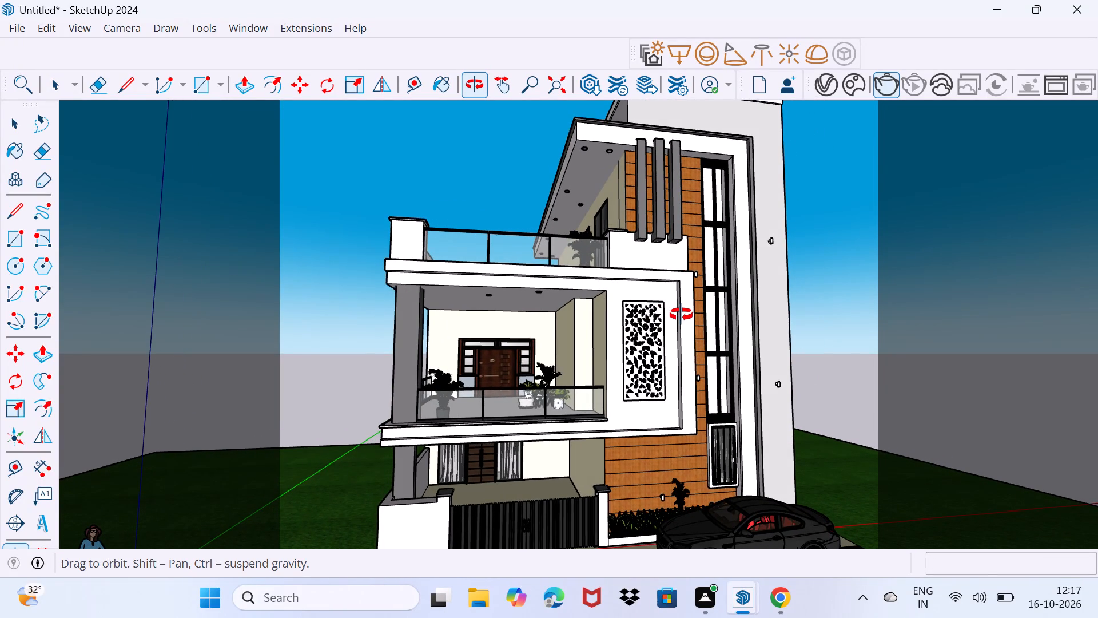
pyautogui.moveTo(681, 315); pyautogui.dragTo(690, 318, button='middle')
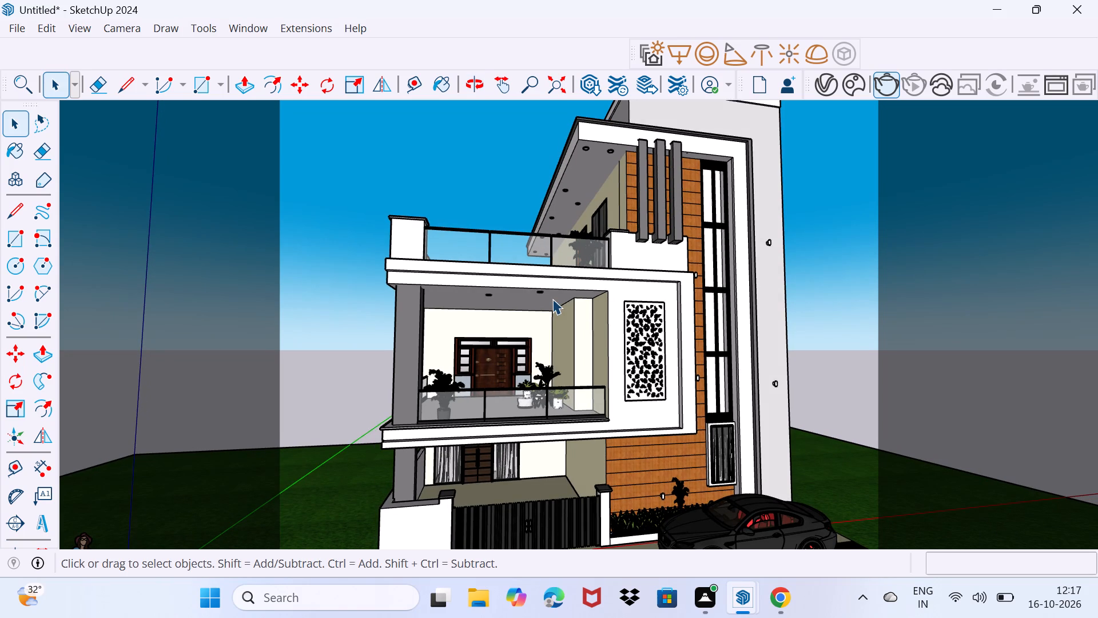
pyautogui.moveTo(552, 299); pyautogui.dragTo(570, 303, button='middle')
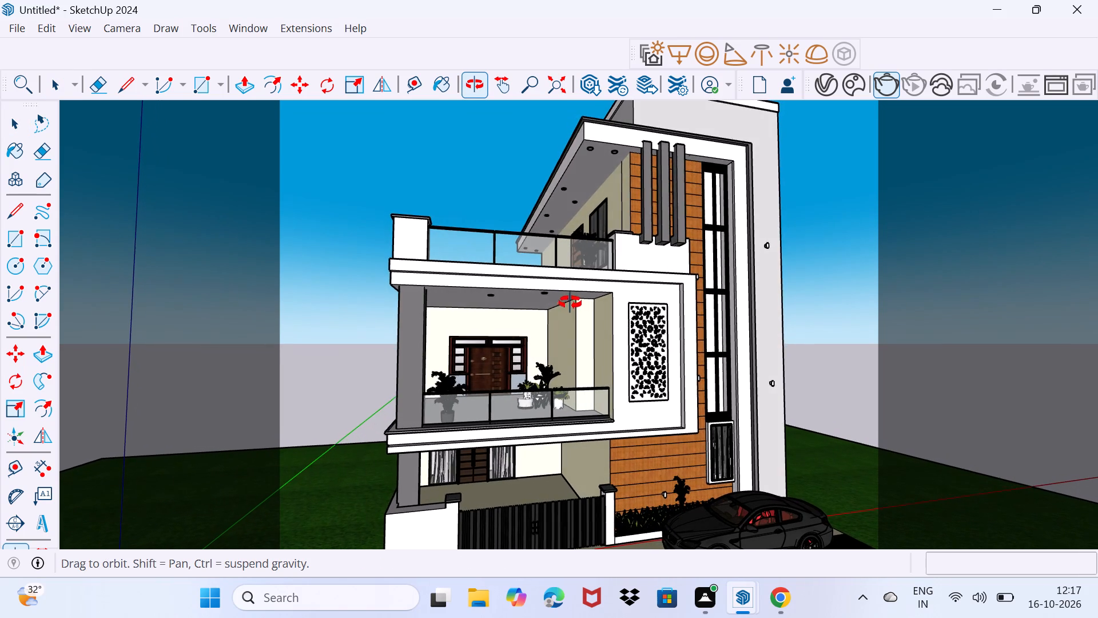
pyautogui.moveTo(570, 303); pyautogui.dragTo(576, 308, button='middle')
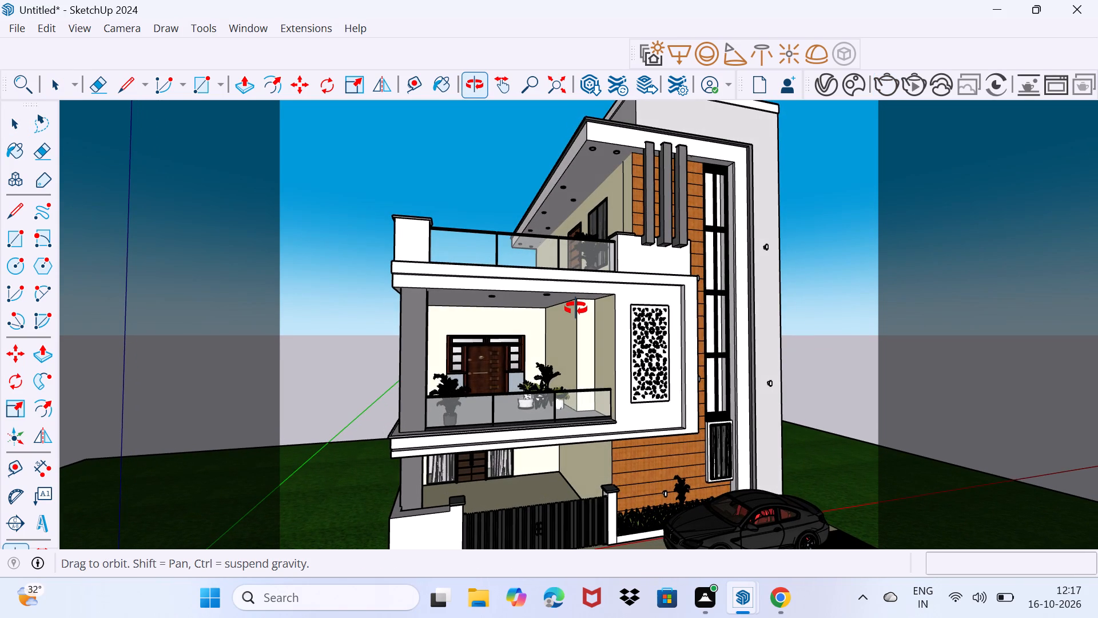
pyautogui.moveTo(576, 308); pyautogui.dragTo(571, 312, button='middle')
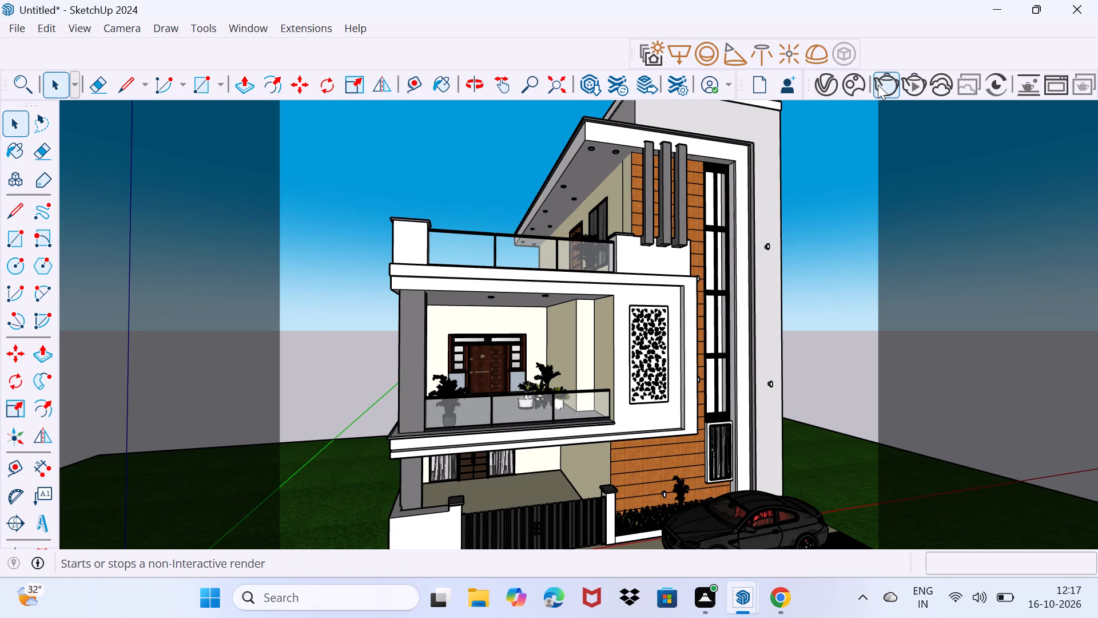
# Start a non-interactive V-Ray render of the reframed exterior view.
pyautogui.moveTo(880, 85); pyautogui.dragTo(885, 85)
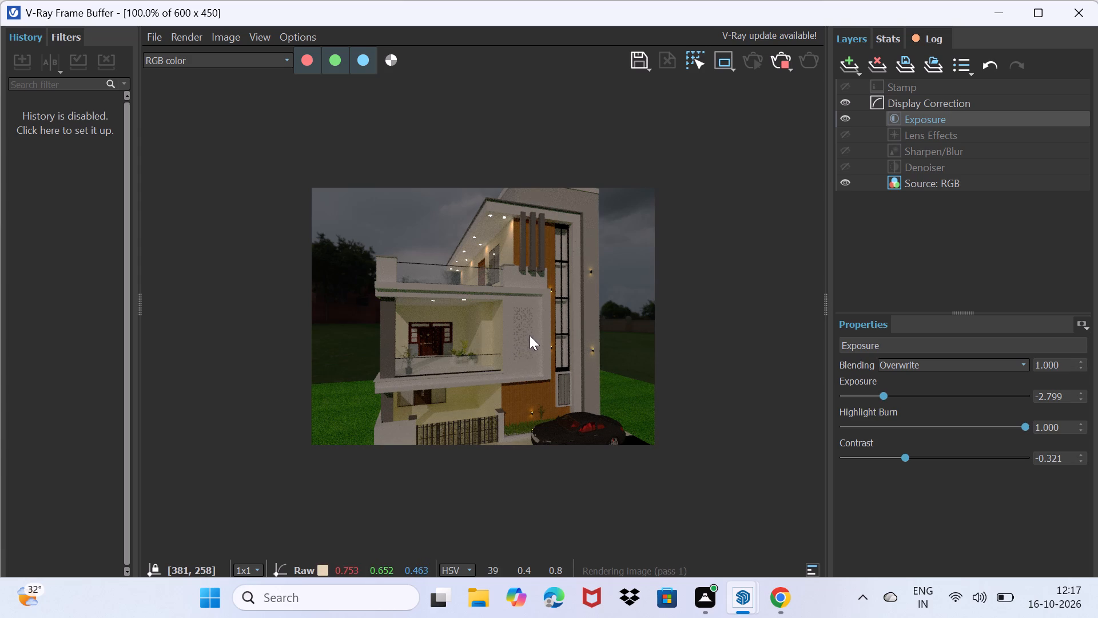
# Examine the progressing render up close, checking the balcony, the ceiling lights and the glow of the outdoor wall lamps.
pyautogui.scroll(3, 470, 349)
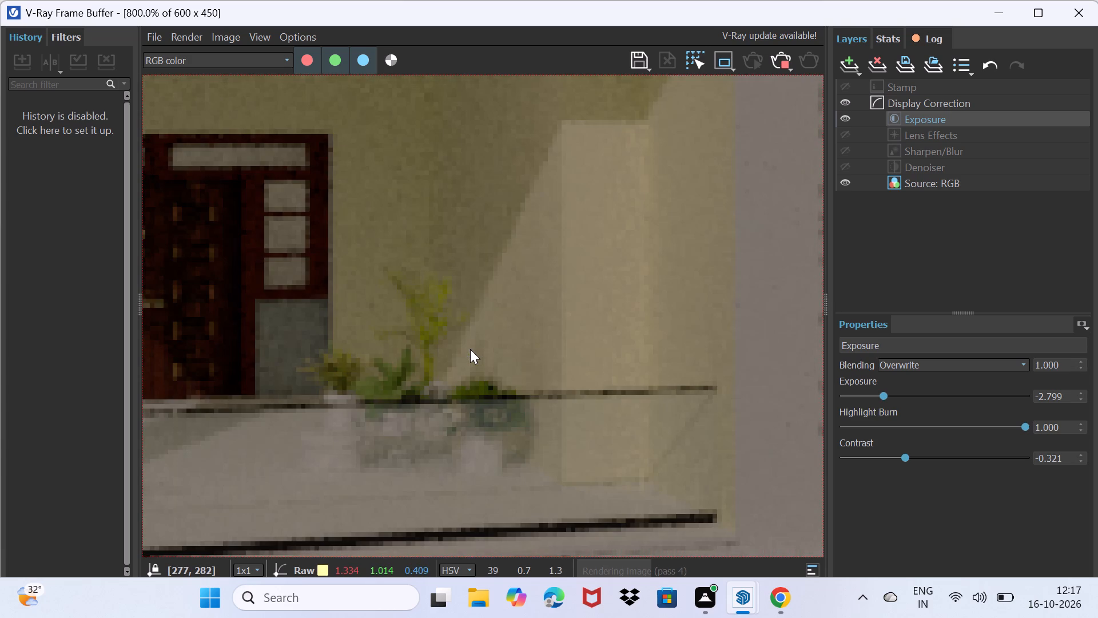
pyautogui.scroll(-4, 470, 349)
pyautogui.scroll(4, 470, 350)
pyautogui.scroll(-2, 470, 350)
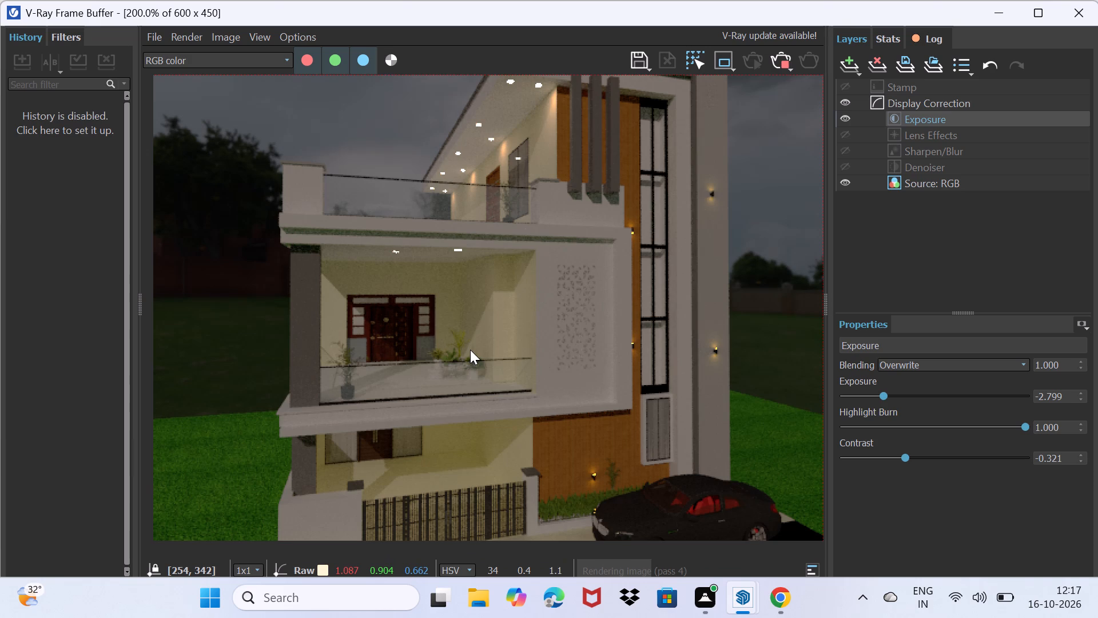
pyautogui.moveTo(496, 297); pyautogui.dragTo(476, 335, button='middle')
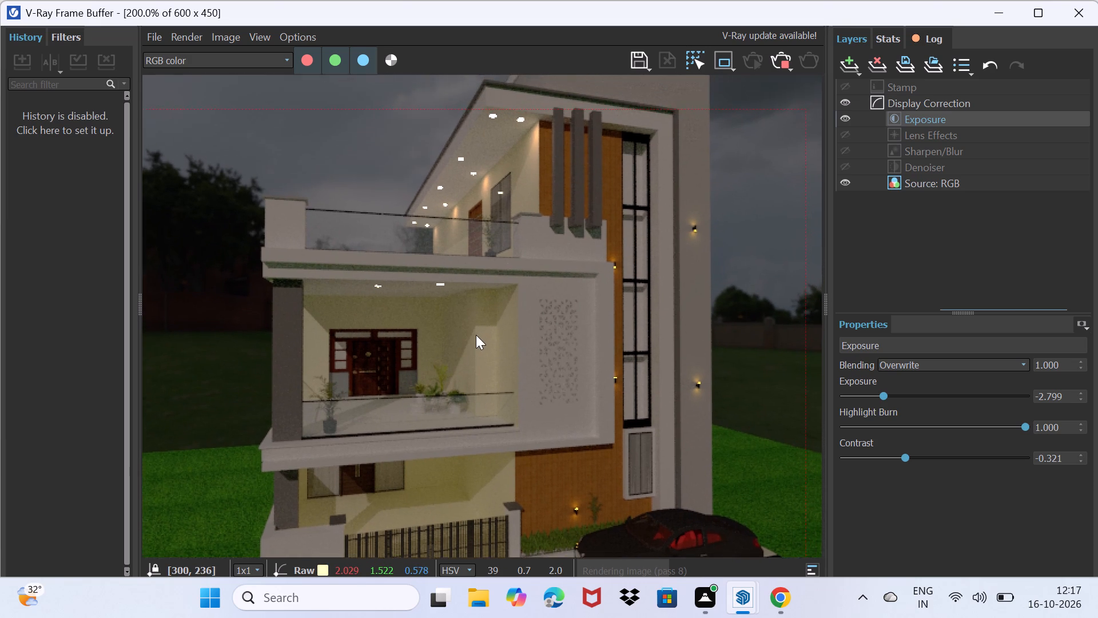
pyautogui.moveTo(476, 335); pyautogui.dragTo(507, 296, button='middle')
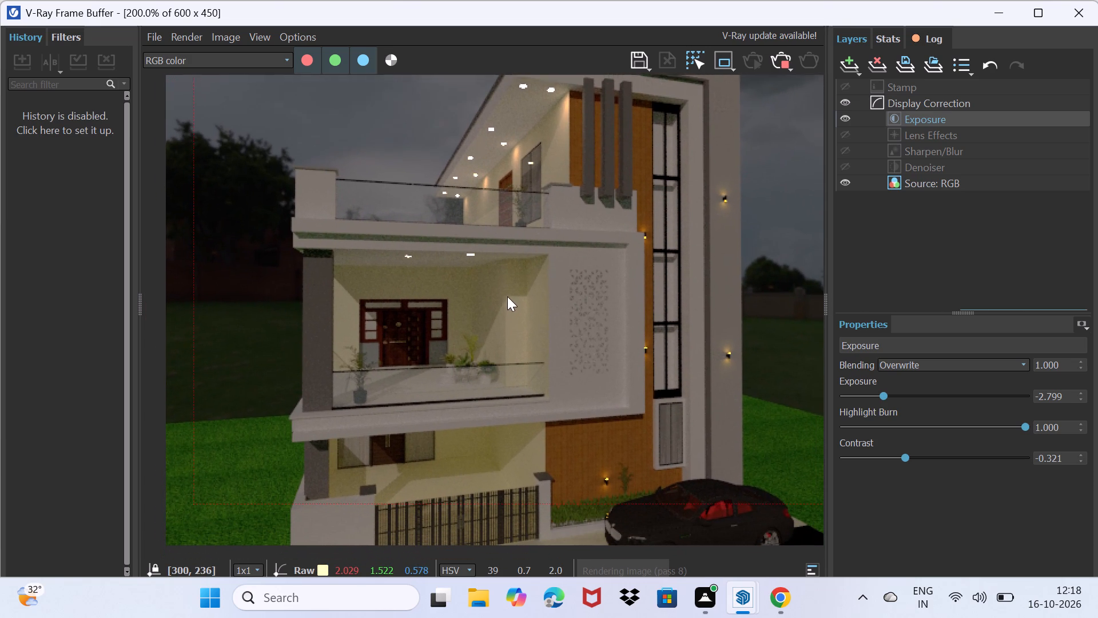
pyautogui.moveTo(507, 296); pyautogui.dragTo(694, 228, button='middle')
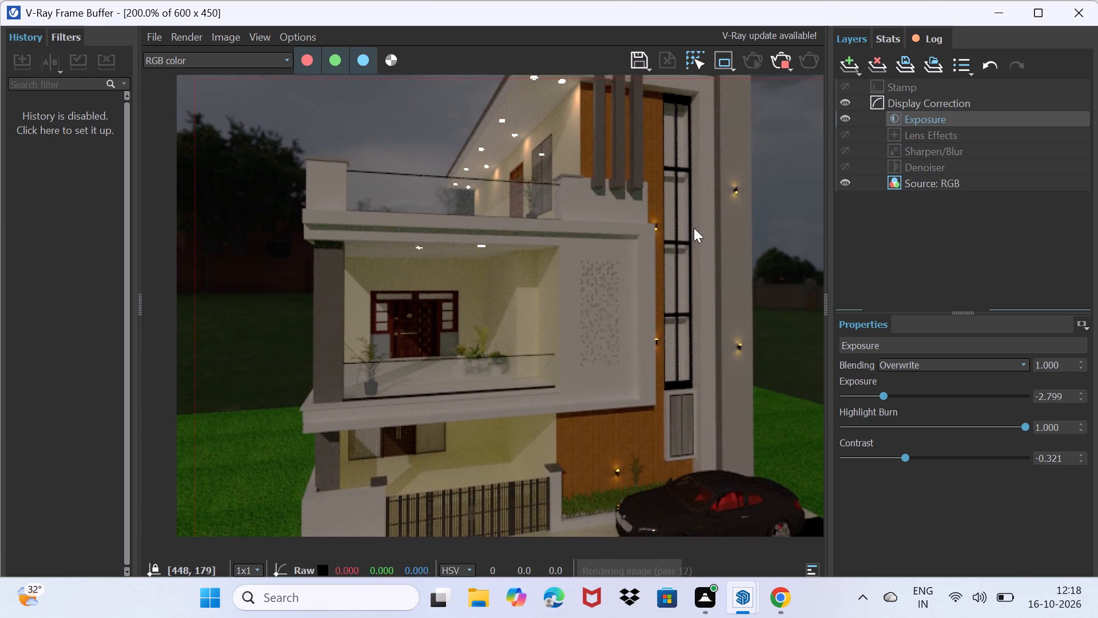
pyautogui.moveTo(694, 228); pyautogui.dragTo(711, 229, button='middle')
pyautogui.scroll(-3, 711, 229)
pyautogui.scroll(3, 412, 319)
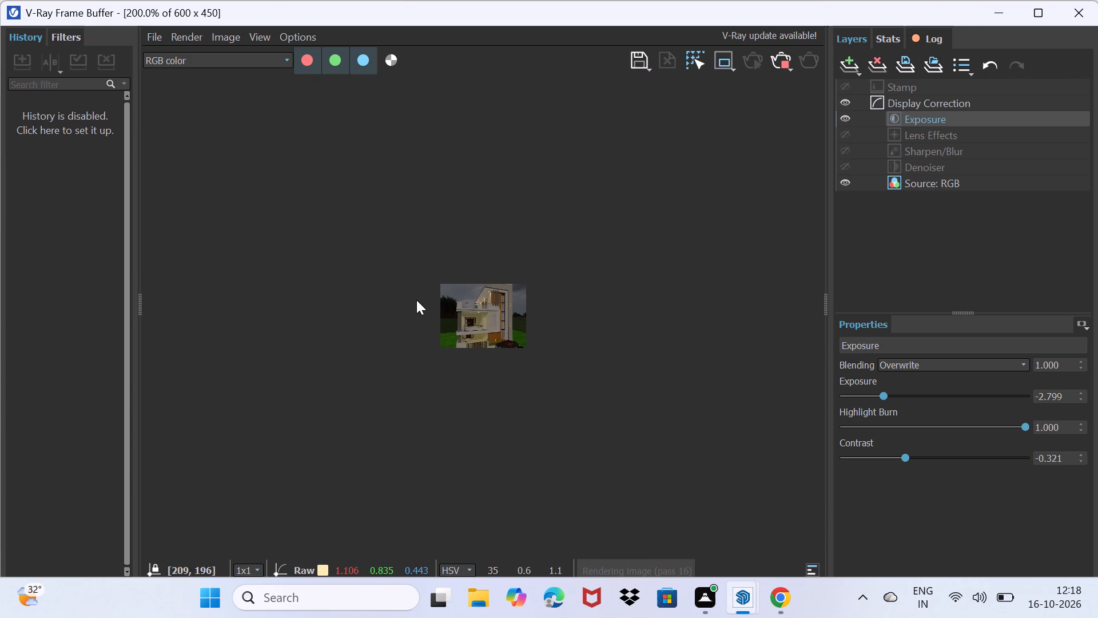
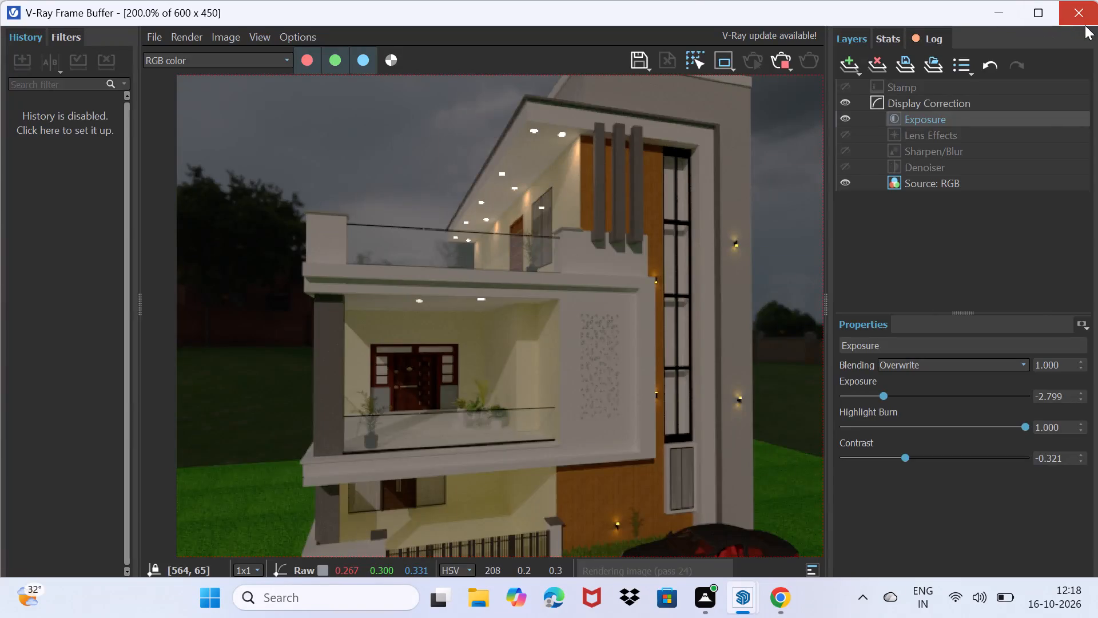
# Reframe the house exterior from a wider, more frontal view, with the whole building, gate and parked car inside the safe frame.
pyautogui.scroll(-2, 642, 272)
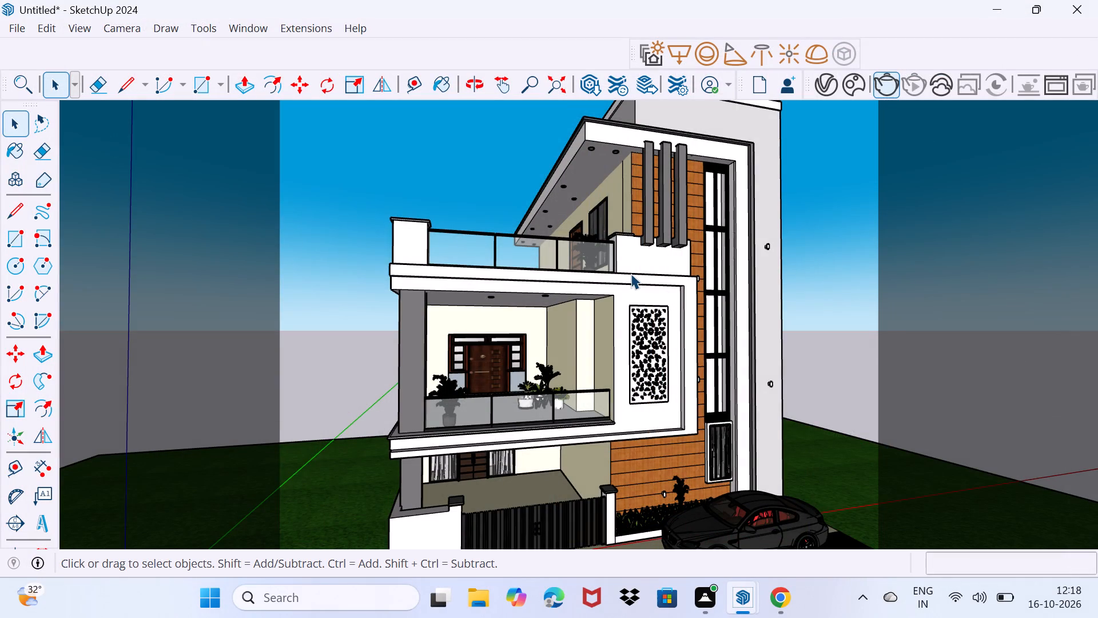
pyautogui.scroll(-1, 631, 274)
pyautogui.moveTo(640, 323); pyautogui.dragTo(513, 370, button='middle')
pyautogui.moveTo(584, 316); pyautogui.dragTo(580, 323, button='middle')
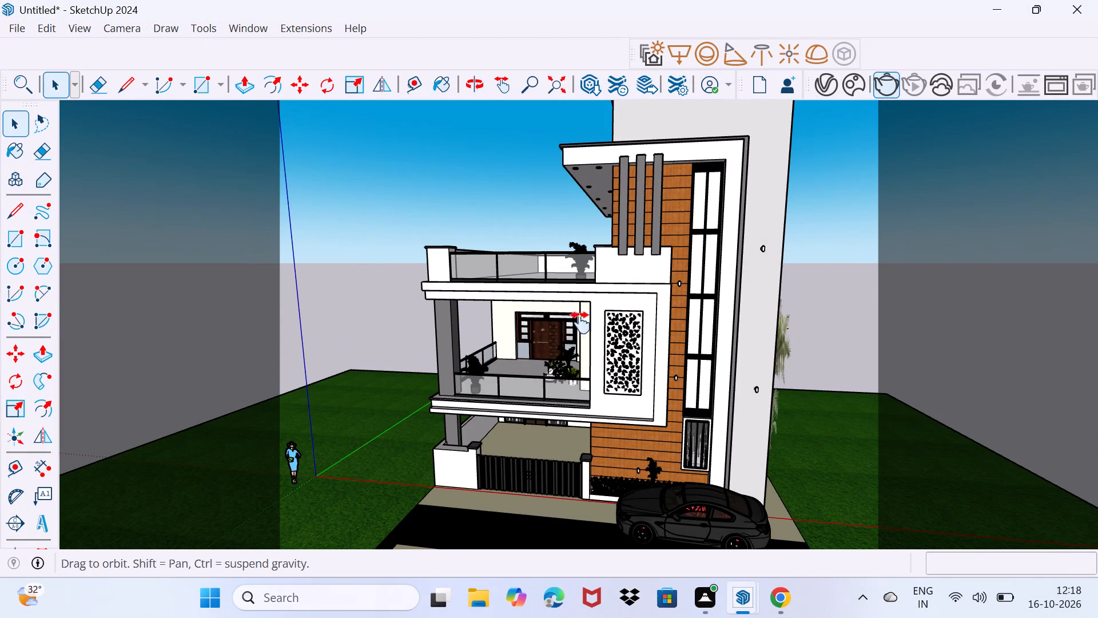
pyautogui.moveTo(580, 323); pyautogui.dragTo(547, 371, button='middle')
pyautogui.moveTo(543, 418); pyautogui.dragTo(610, 364, button='middle')
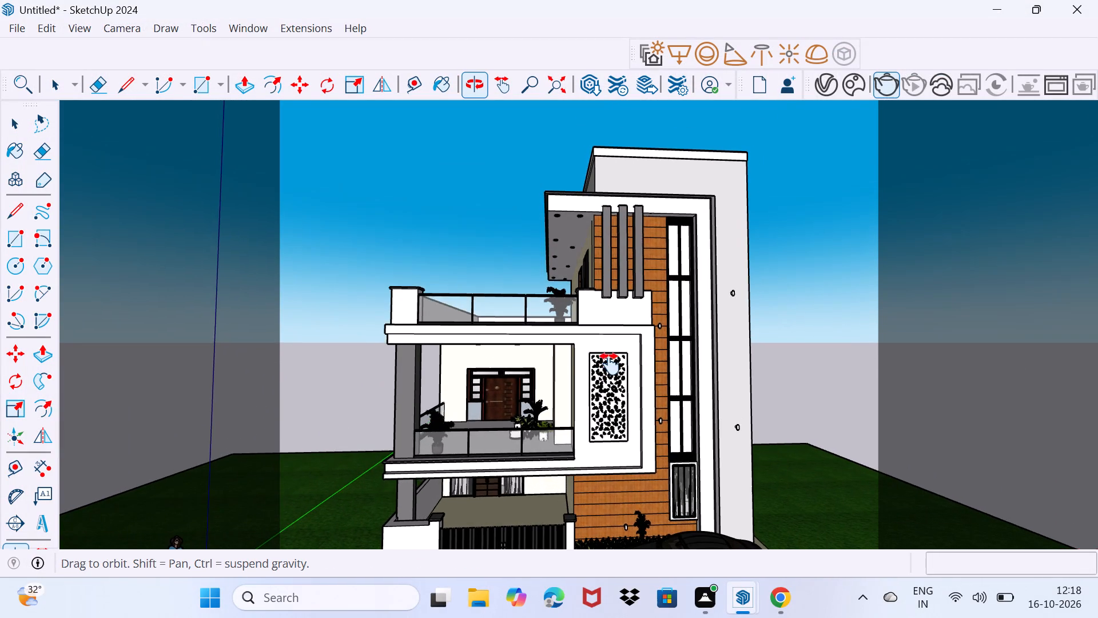
pyautogui.moveTo(610, 364); pyautogui.dragTo(610, 332, button='middle')
pyautogui.scroll(-2, 610, 332)
pyautogui.moveTo(605, 334); pyautogui.dragTo(585, 361, button='middle')
pyautogui.moveTo(586, 365); pyautogui.dragTo(602, 373, button='middle')
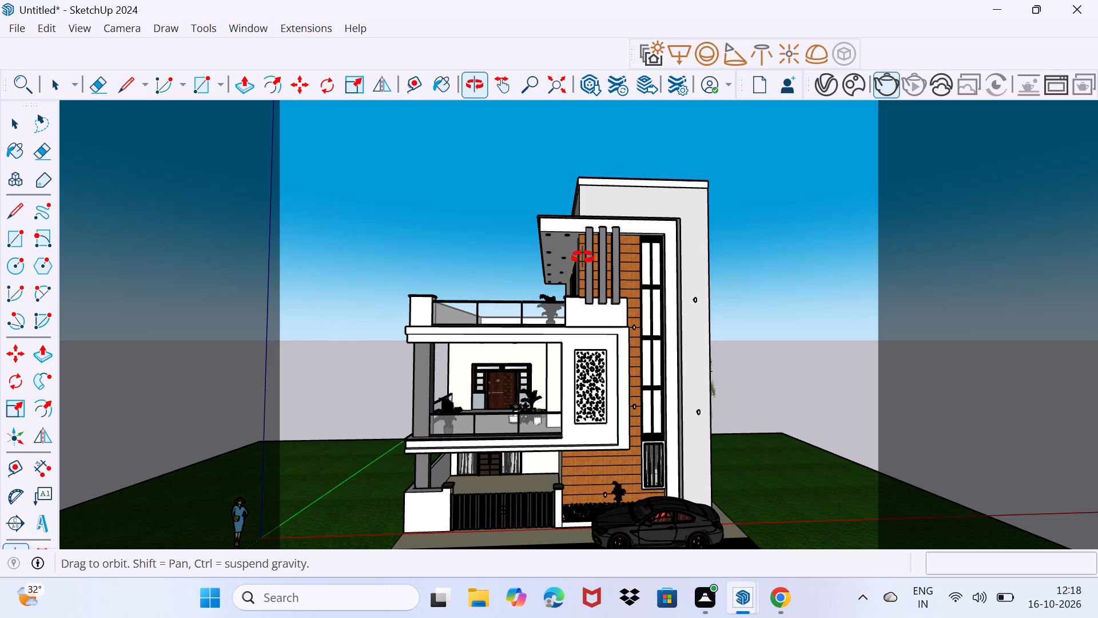
# Save the model in the Documents folder as a SketchUp model named G+elevation.
pyautogui.hotkey('ctrl', 's')
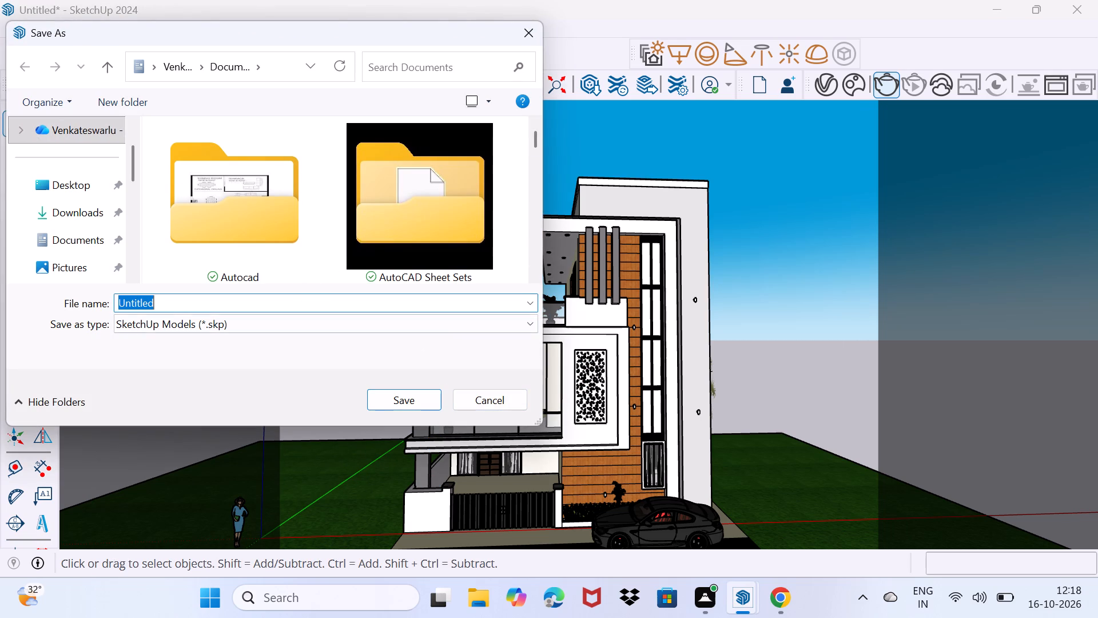
pyautogui.click(303, 296)
pyautogui.press('BackSpace')
pyautogui.press('BackSpace')
pyautogui.press('BackSpace')
pyautogui.press('BackSpace')
pyautogui.press('BackSpace')
pyautogui.press('BackSpace')
pyautogui.press('BackSpace')
pyautogui.press('BackSpace')
pyautogui.press('BackSpace')
pyautogui.press('BackSpace')
pyautogui.press('BackSpace')
pyautogui.press('BackSpace')
pyautogui.press('BackSpace')
pyautogui.press('BackSpace')
pyautogui.press('BackSpace')
pyautogui.press('BackSpace')
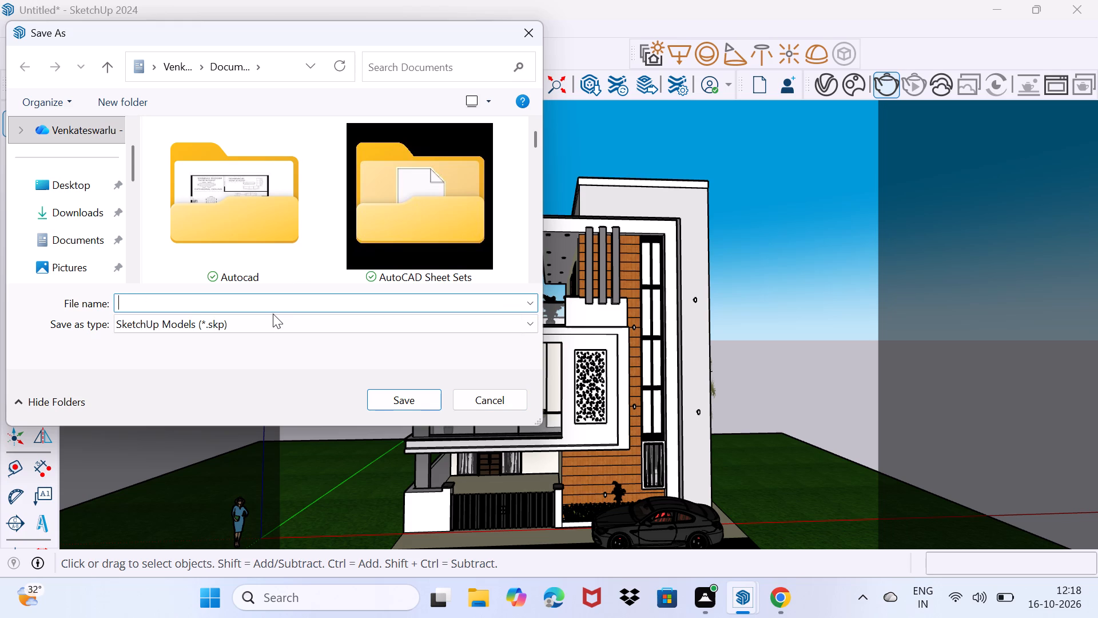
pyautogui.press('g')
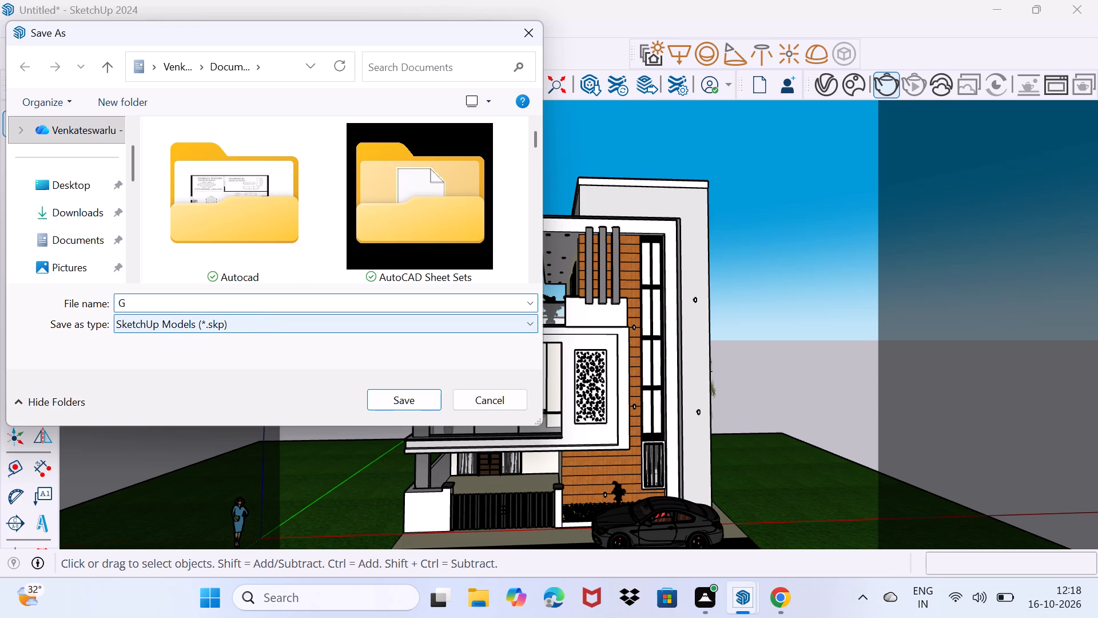
pyautogui.press('=')
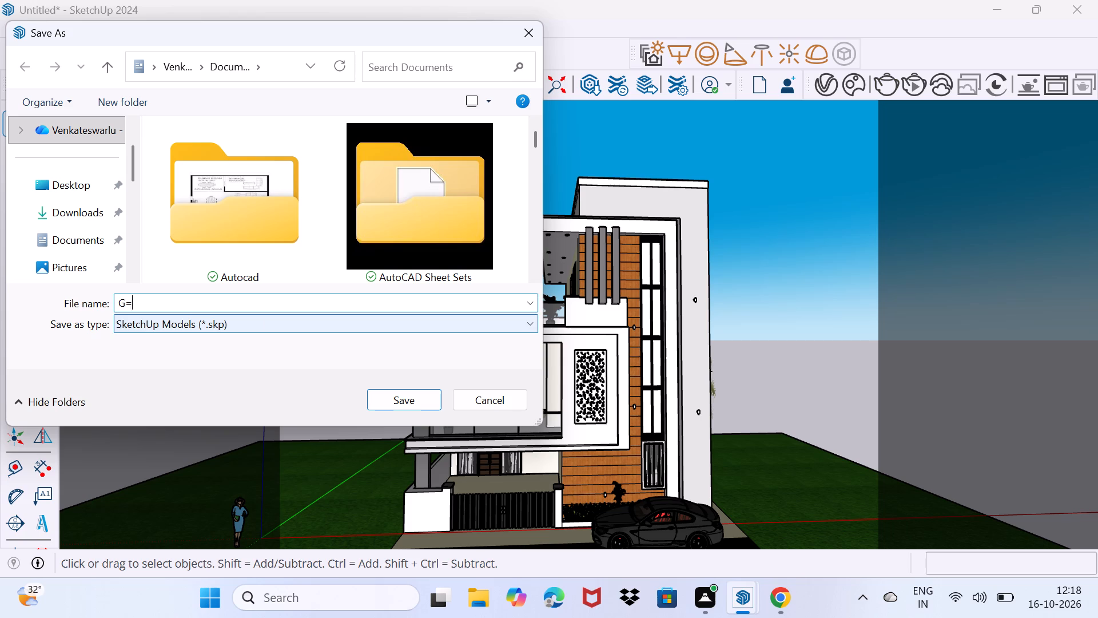
pyautogui.press('BackSpace')
pyautogui.hotkey('shift', '+')
pyautogui.write('FOOL')
pyautogui.press('r')
pyautogui.press('space')
pyautogui.press('BackSpace')
pyautogui.press('BackSpace')
pyautogui.press('BackSpace')
pyautogui.press('BackSpace')
pyautogui.press('BackSpace')
pyautogui.press('BackSpace')
pyautogui.press('l')
pyautogui.press('BackSpace')
pyautogui.write('ELE')
pyautogui.press('BackSpace')
pyautogui.press('BackSpace')
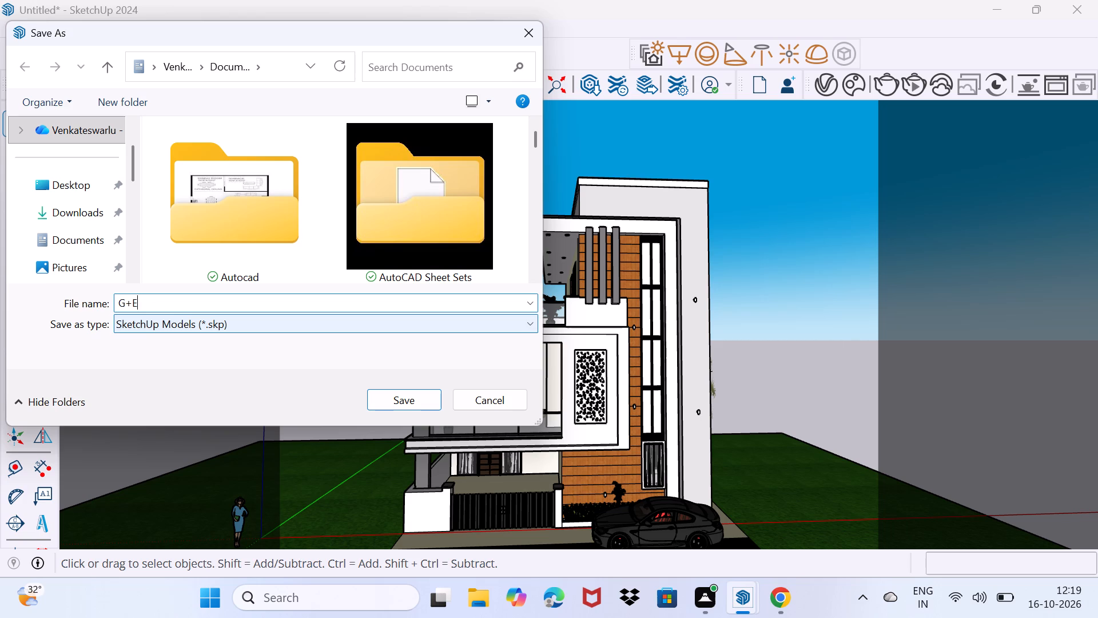
pyautogui.press('BackSpace')
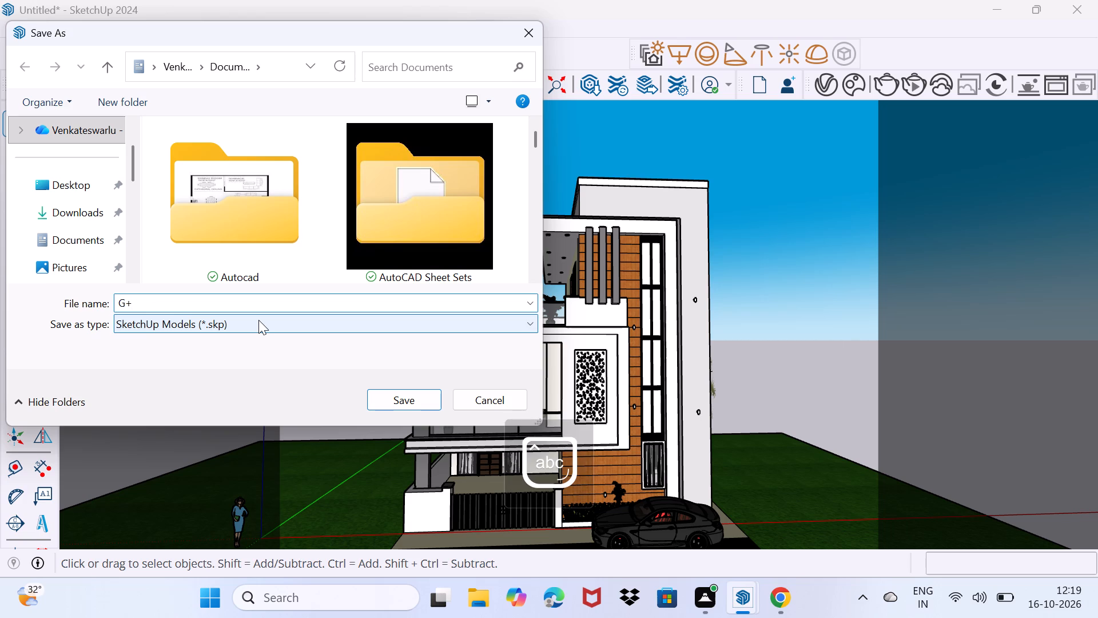
pyautogui.write('ele')
pyautogui.press('space')
pyautogui.write('ele')
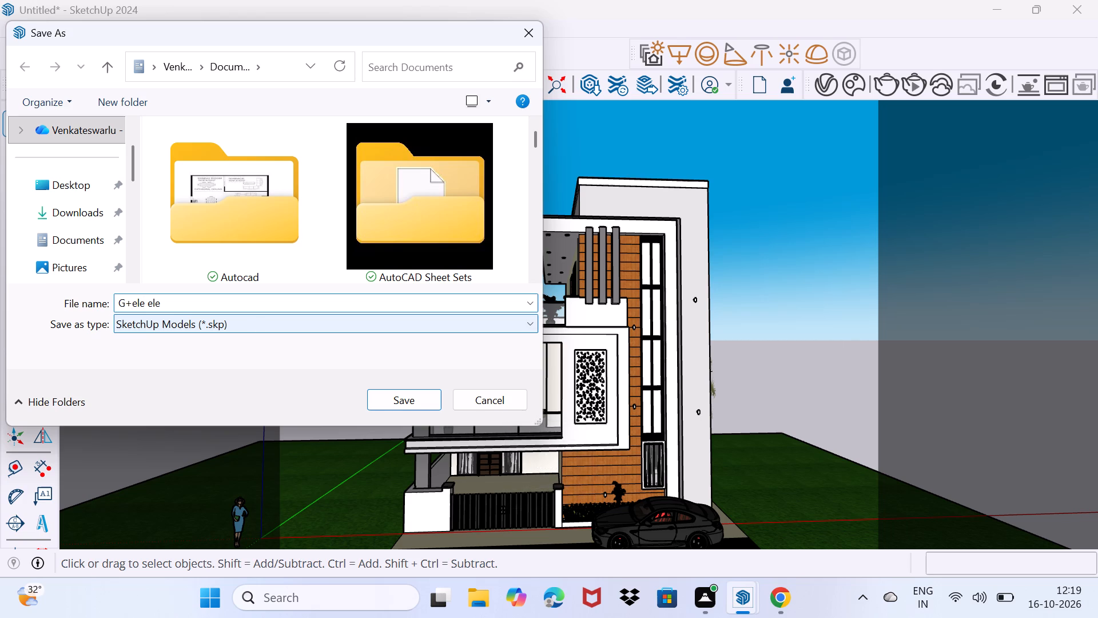
pyautogui.press('BackSpace')
pyautogui.press('BackSpace')
pyautogui.press('BackSpace')
pyautogui.press('BackSpace')
pyautogui.write('va')
pyautogui.write('tion')
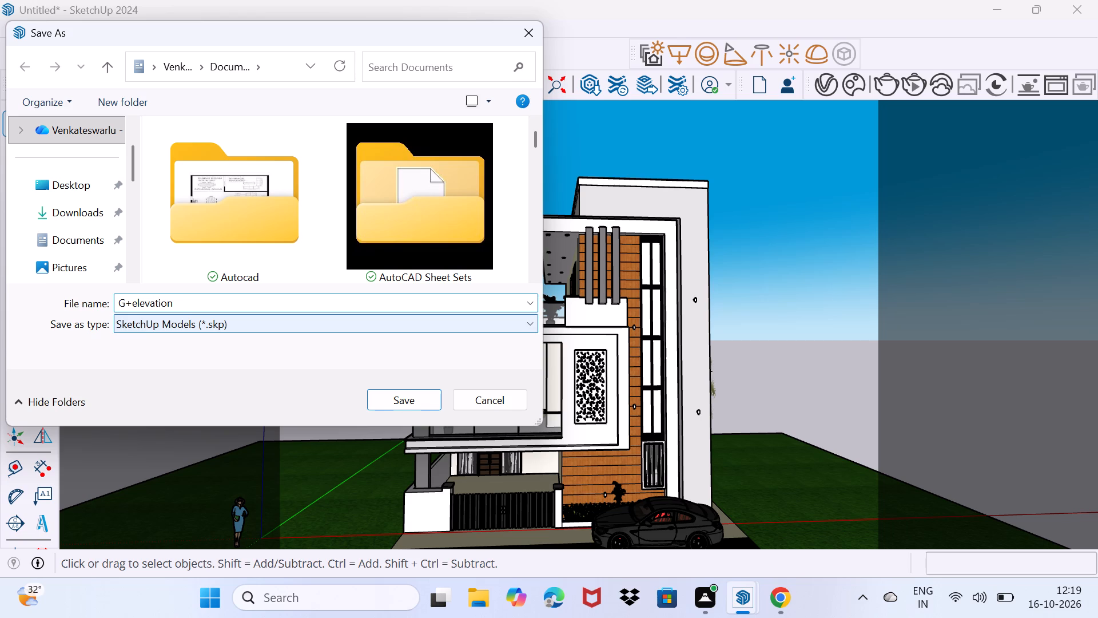
pyautogui.press('Return')
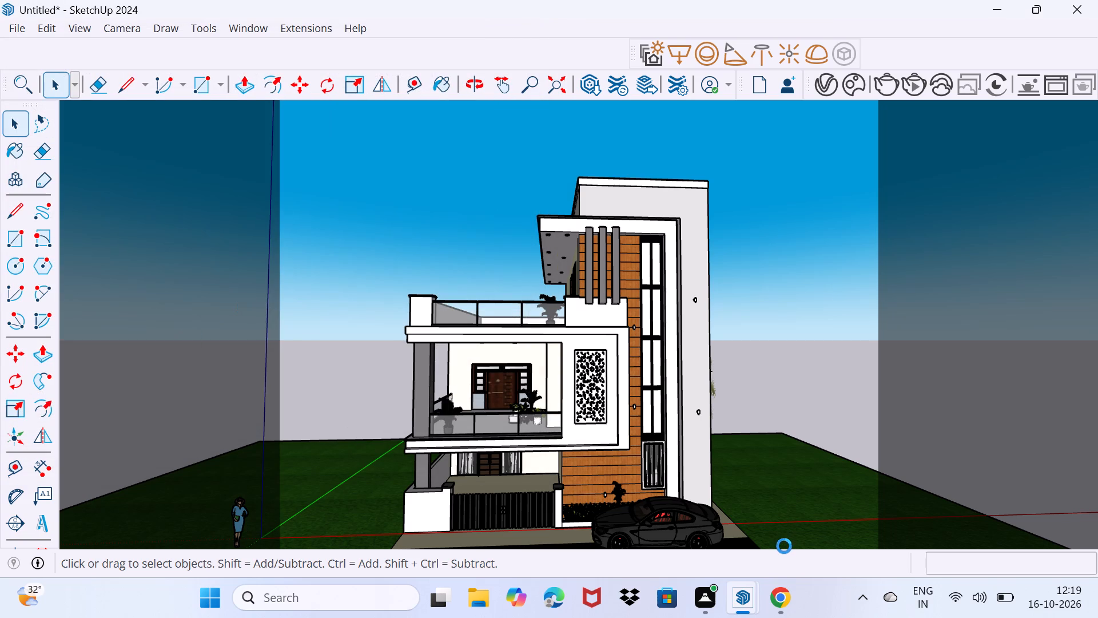